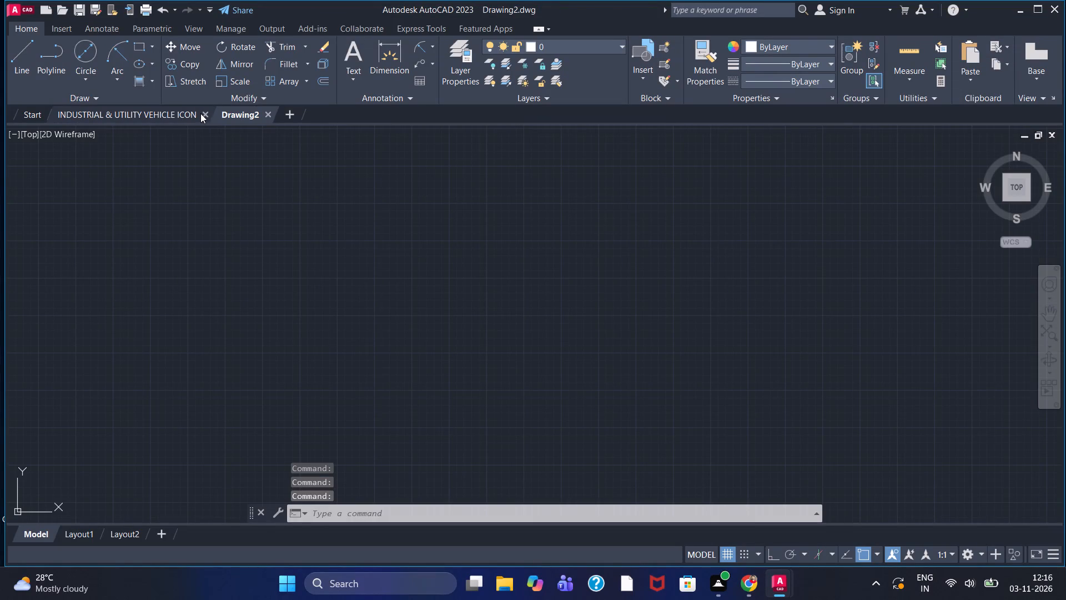
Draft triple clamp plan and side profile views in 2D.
Close the INDUSTRIAL & UTILITY VEHICLE ICON drawing, leaving Drawing2 open.
left_click(204, 113)
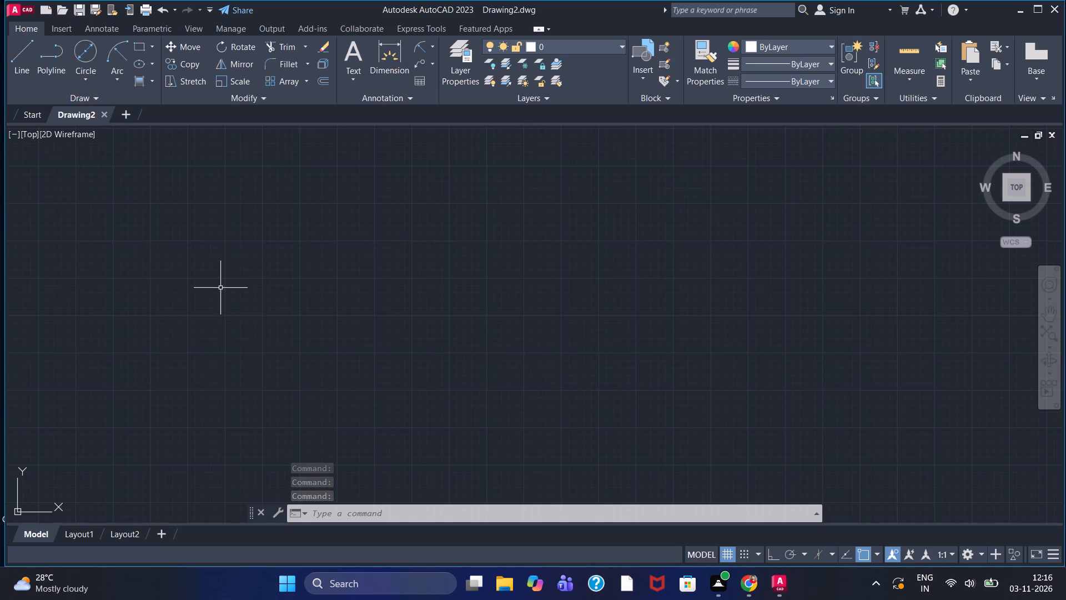
With Ortho on, start a line chain with a horizontal segment about 16 units long.
scroll(222, 288, "up", 2)
scroll(209, 344, "up", 2)
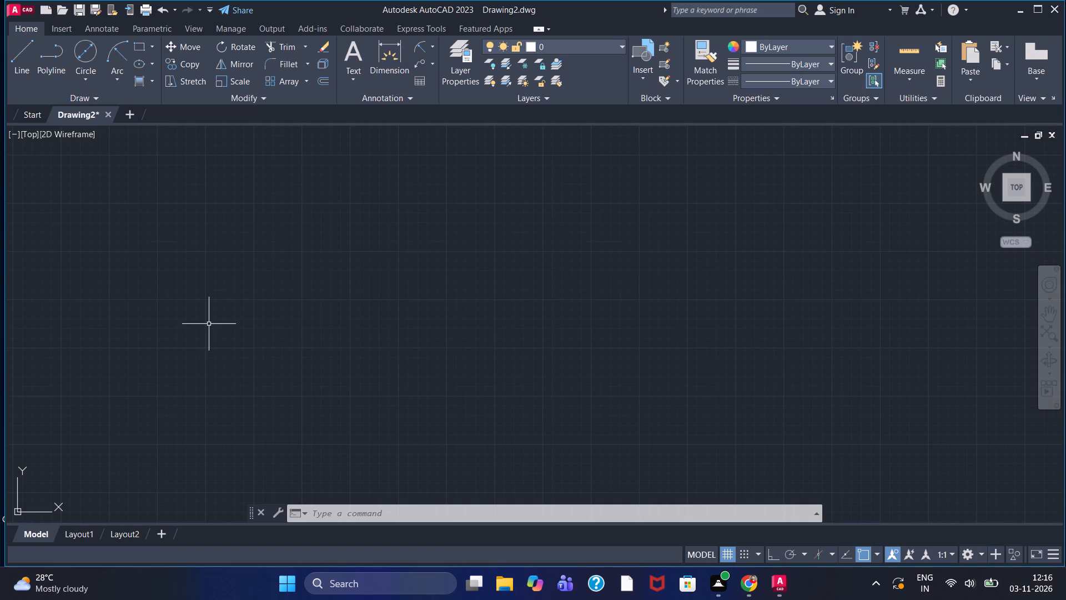
left_click(31, 50)
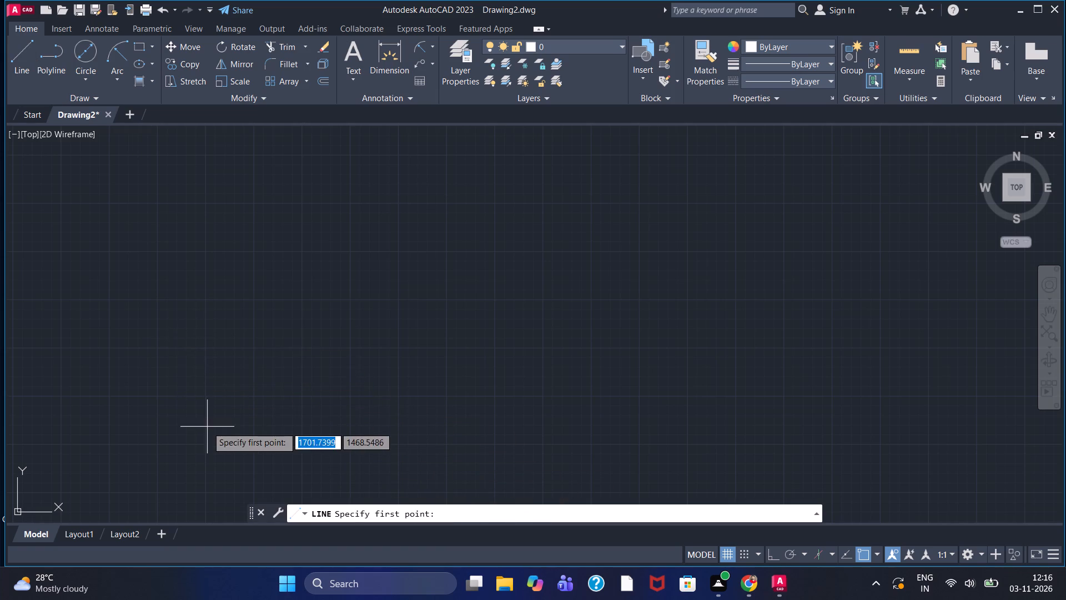
scroll(205, 420, "up", 2)
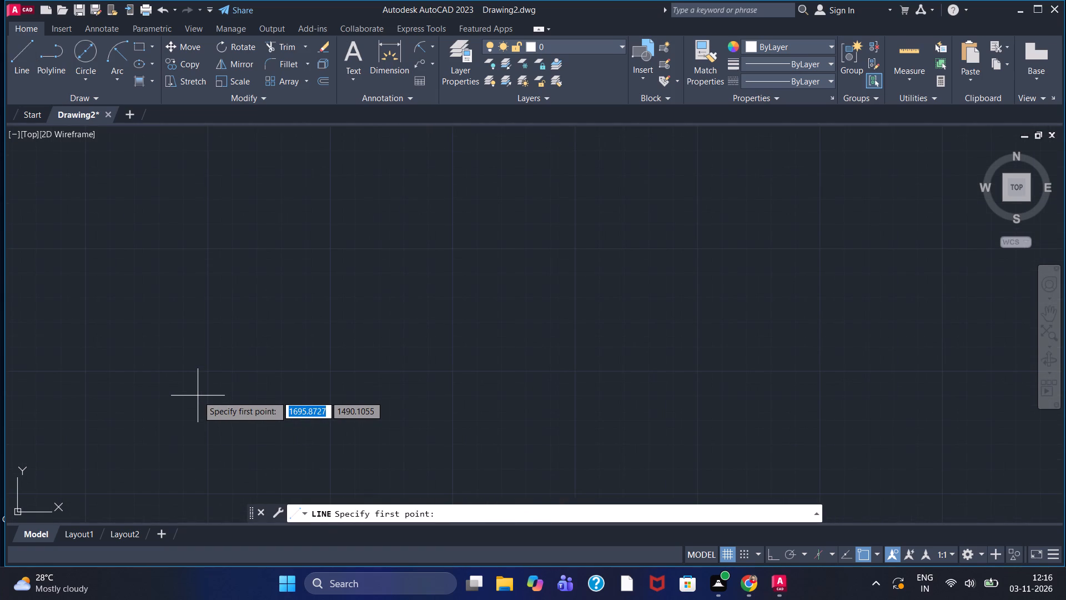
key("F8")
left_click(155, 272)
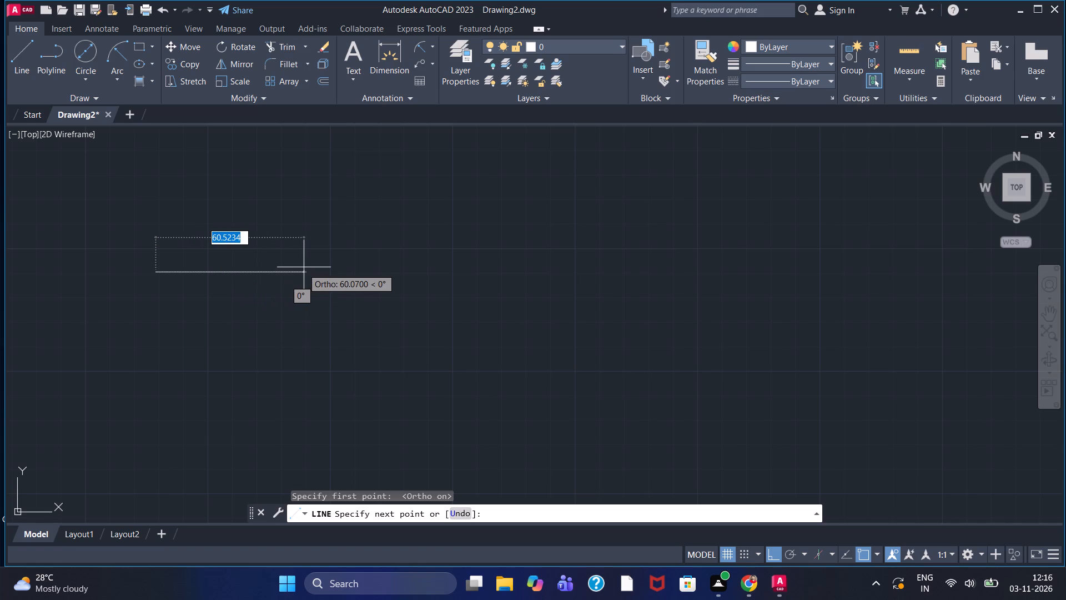
scroll(276, 278, "up", 3)
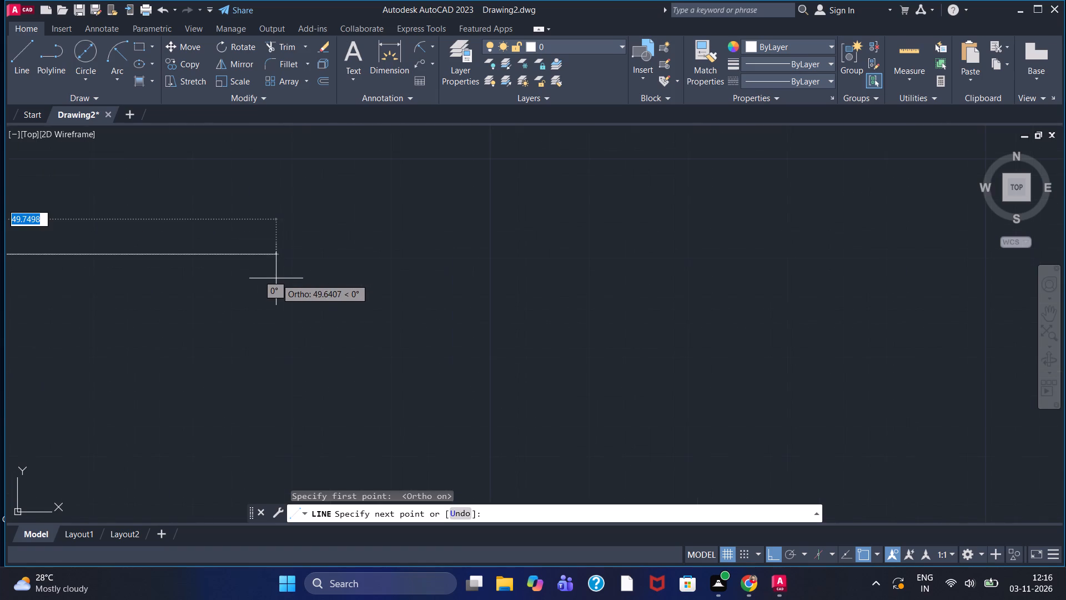
middle_click_drag(309, 288, 914, 318)
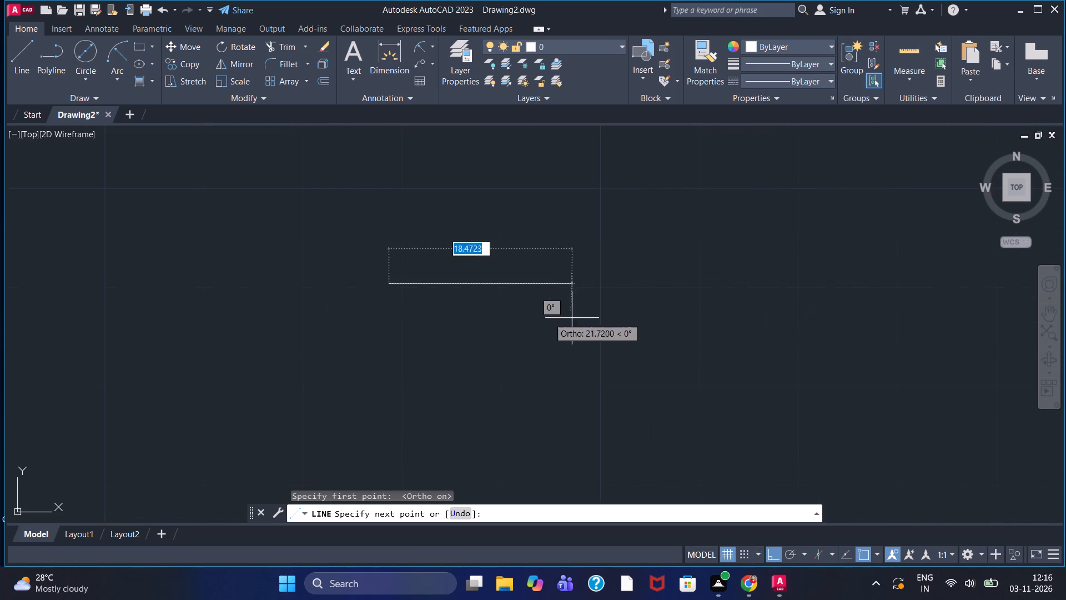
left_click(549, 271)
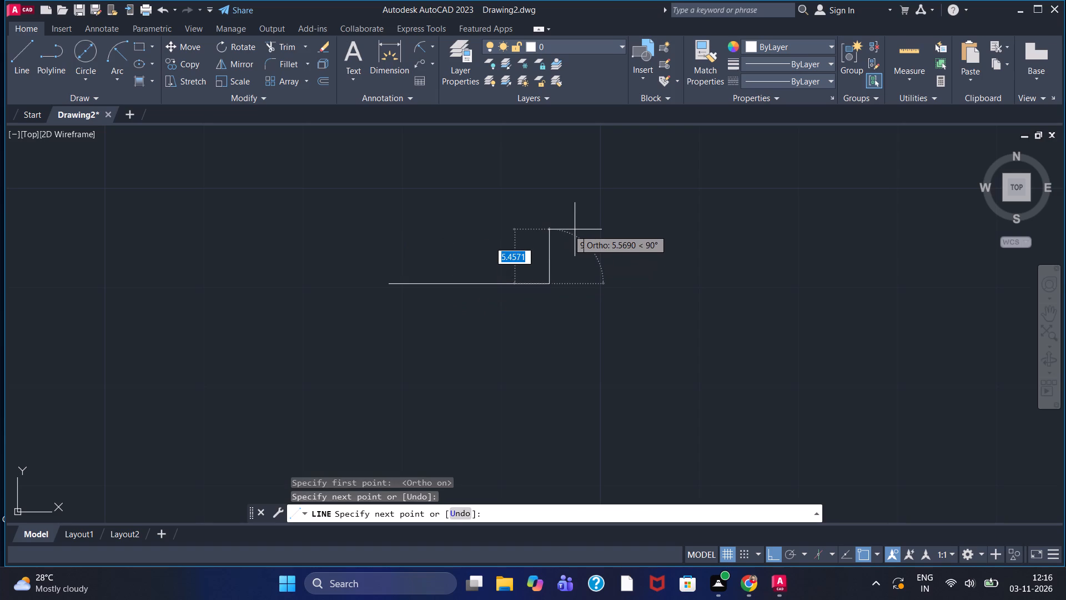
Continue the chain with a segment rising about 11 units at about 52°, followed by a horizontal top segment about 15 units long.
key("F8")
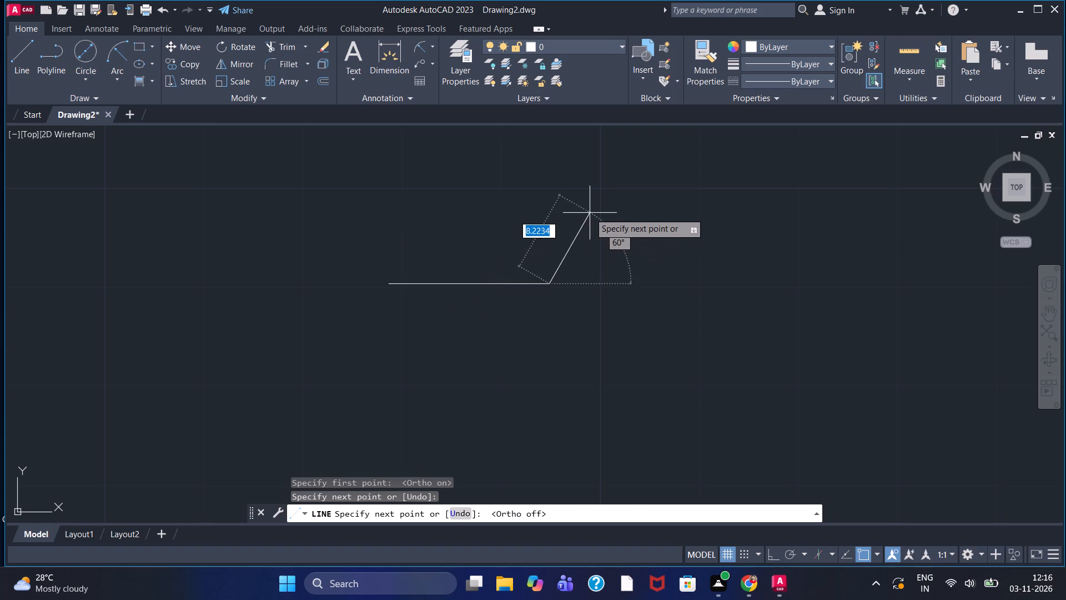
left_click(616, 197)
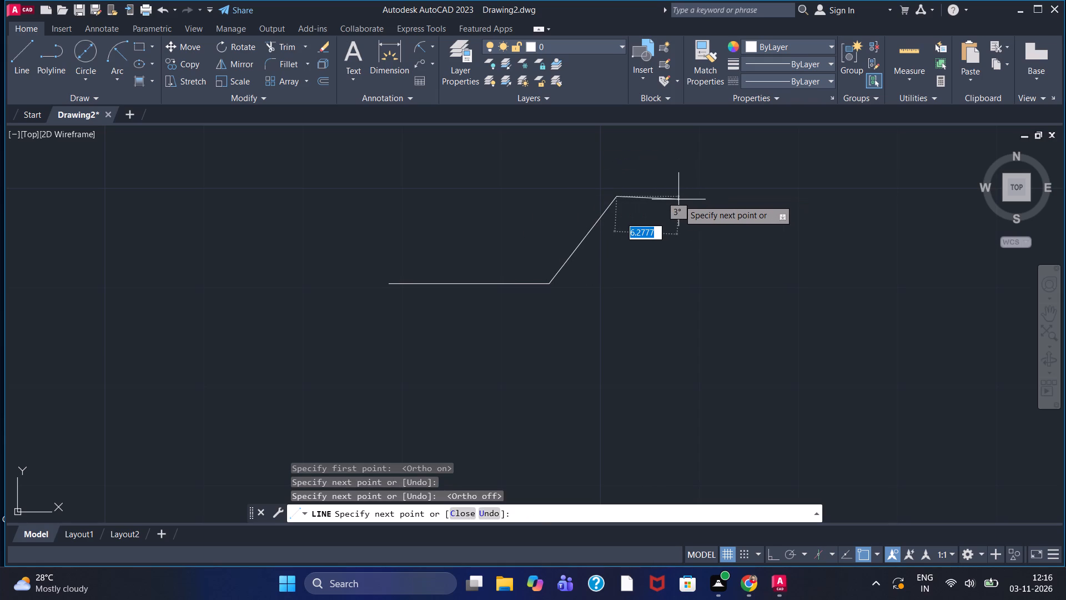
key("F8")
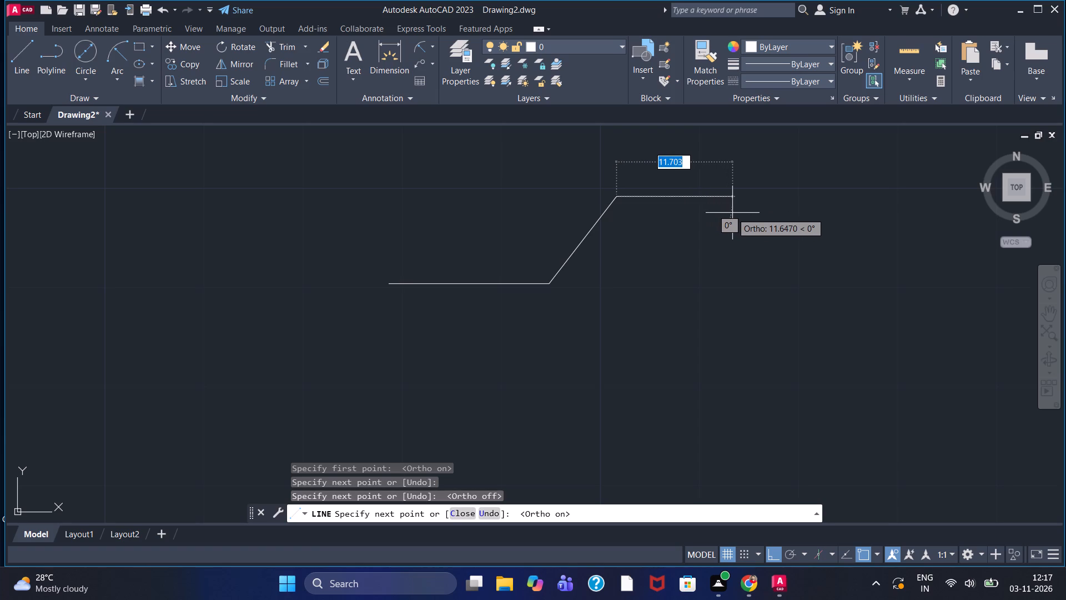
left_click(769, 213)
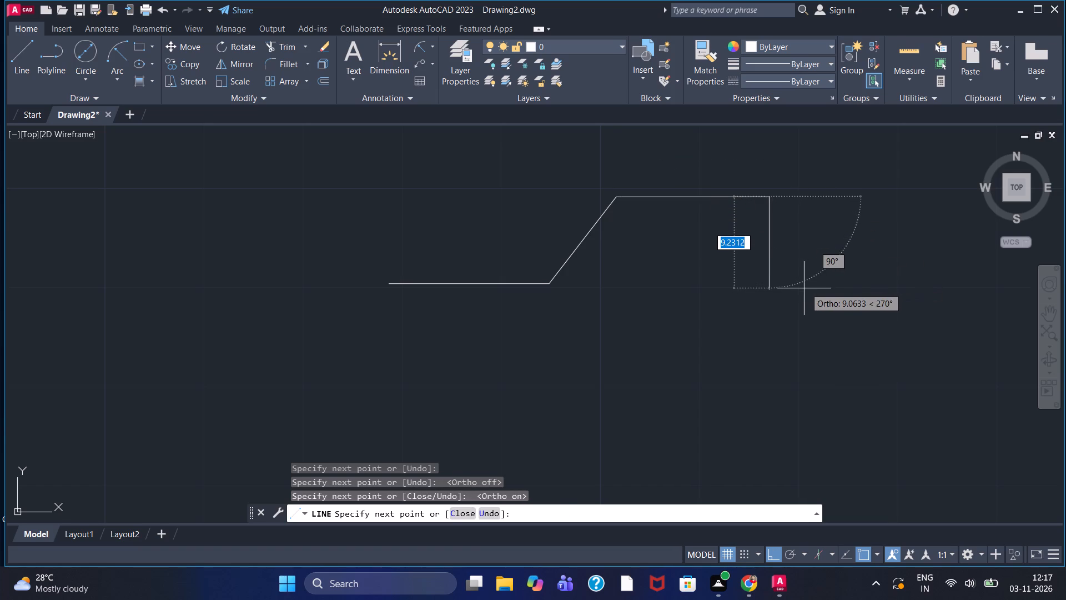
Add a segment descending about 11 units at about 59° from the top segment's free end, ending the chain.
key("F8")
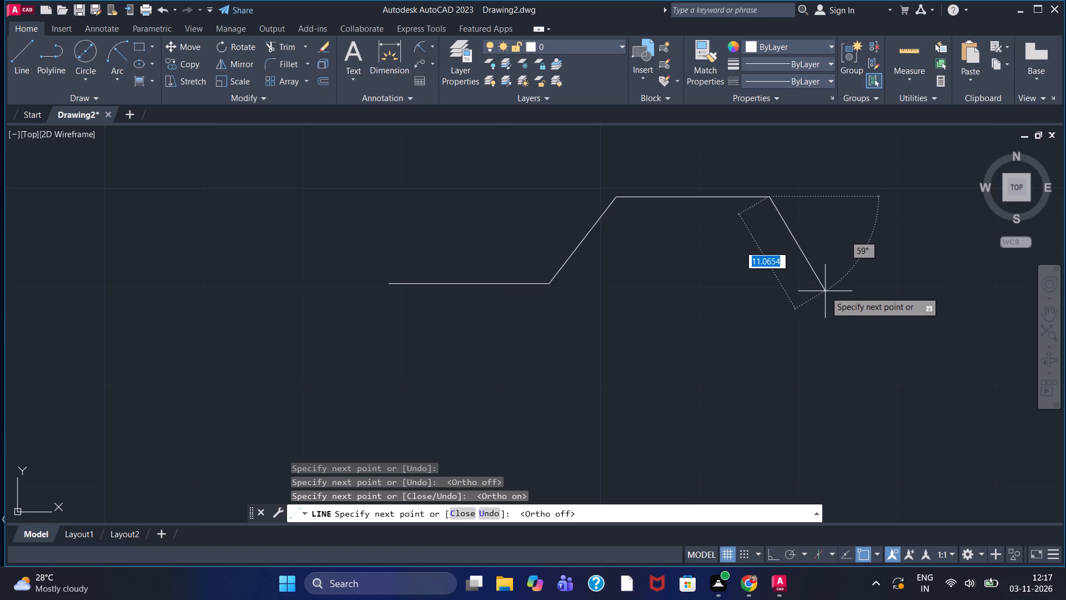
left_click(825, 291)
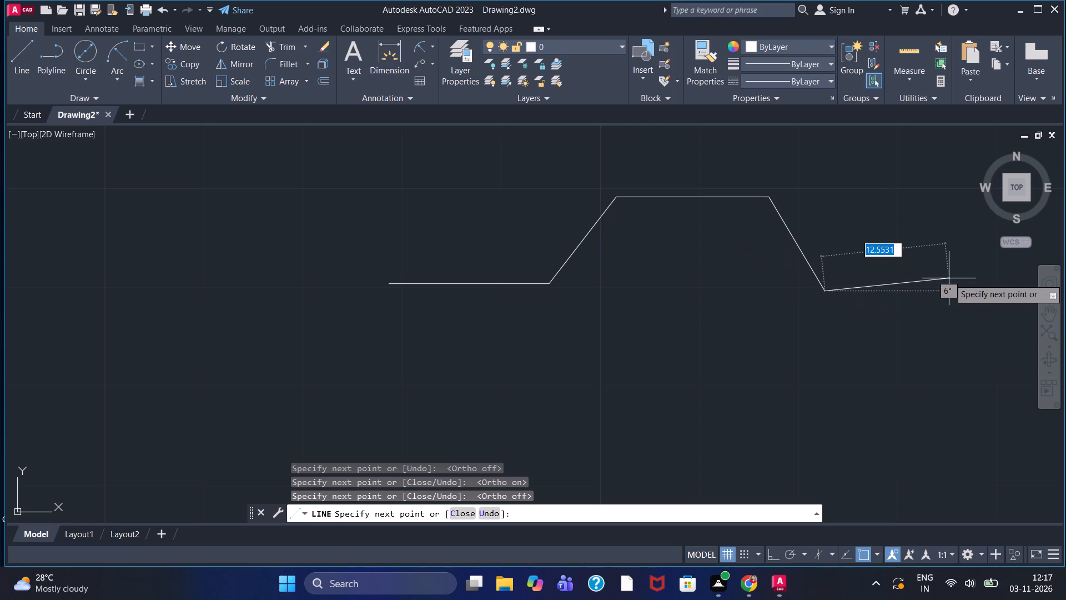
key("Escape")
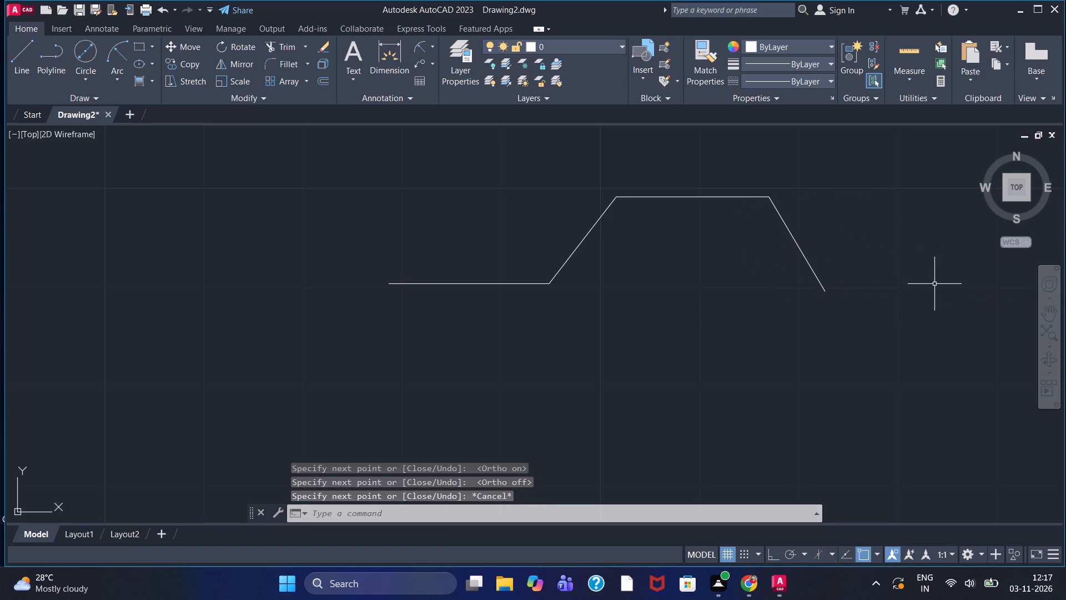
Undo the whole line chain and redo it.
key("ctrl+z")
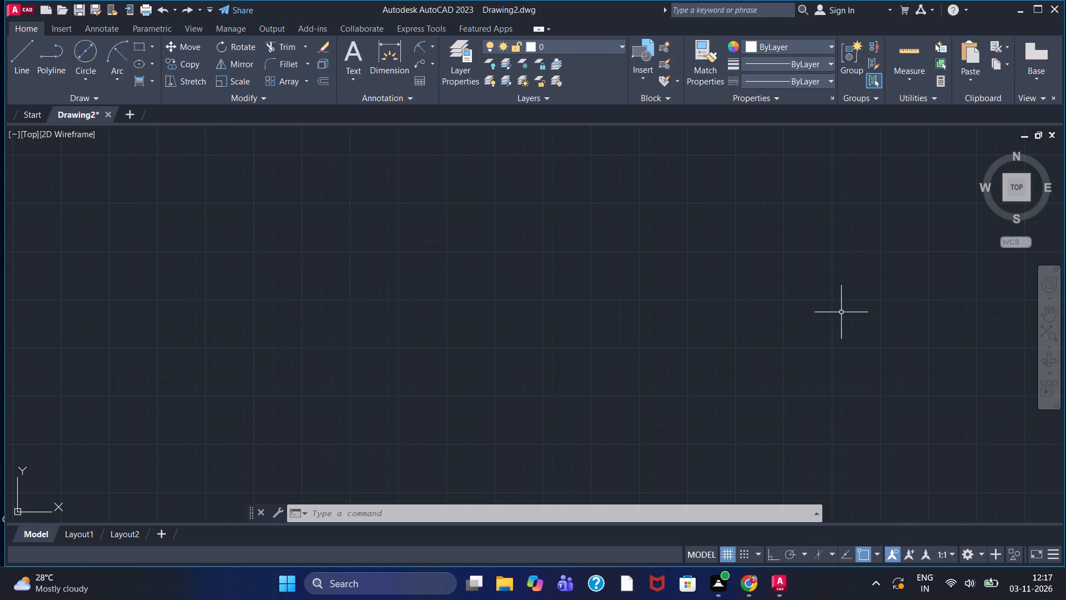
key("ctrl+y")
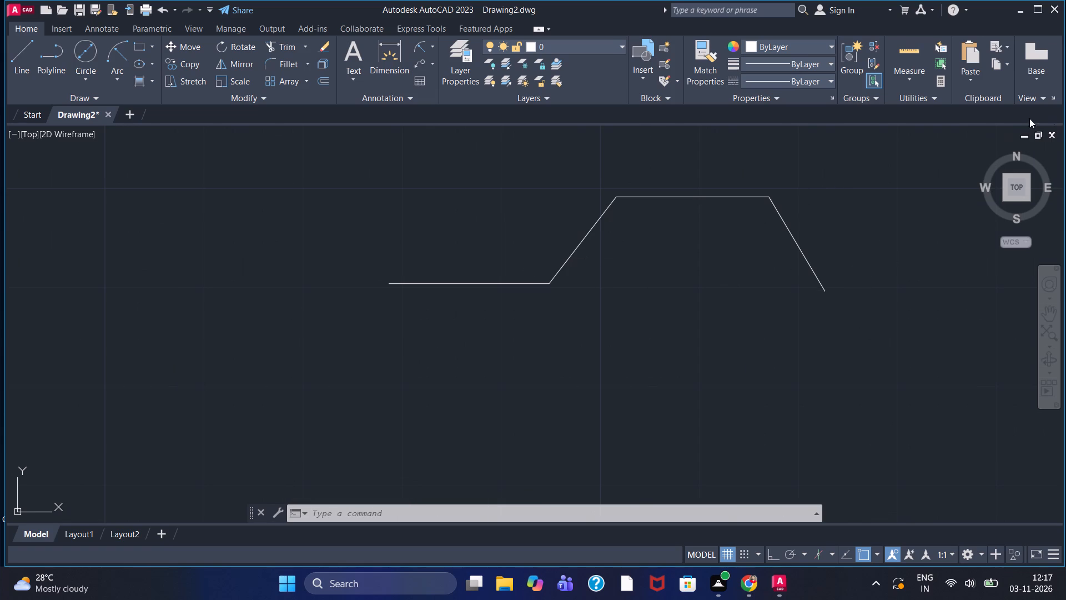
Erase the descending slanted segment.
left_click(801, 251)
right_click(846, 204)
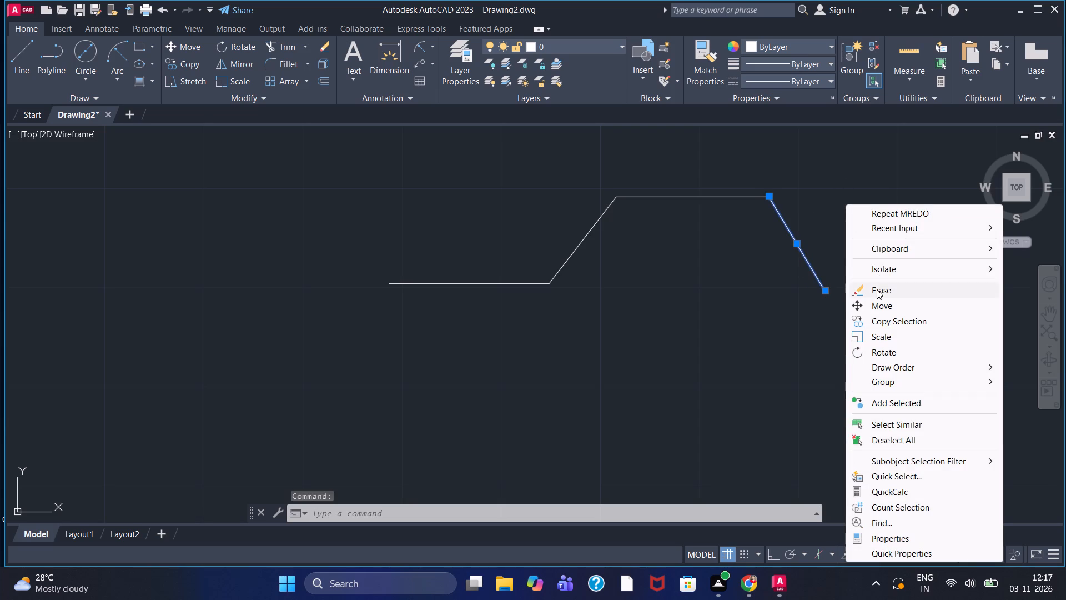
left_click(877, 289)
With Ortho on, draw a horizontal baseline from the rising segment's lower end, extending well past the top segment's free end.
left_click(19, 71)
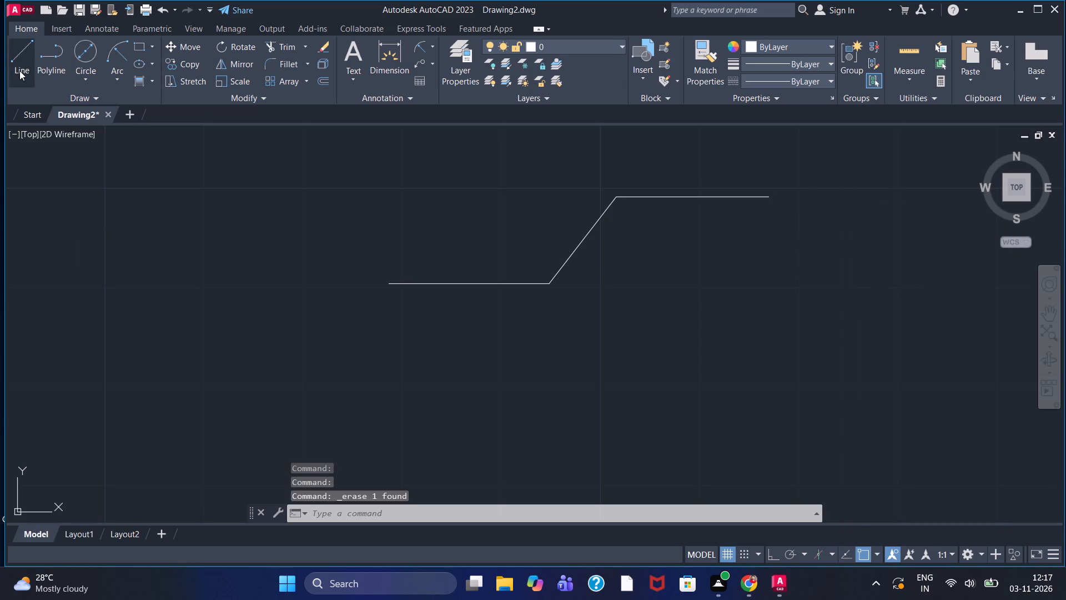
left_click_drag(548, 288, 553, 288)
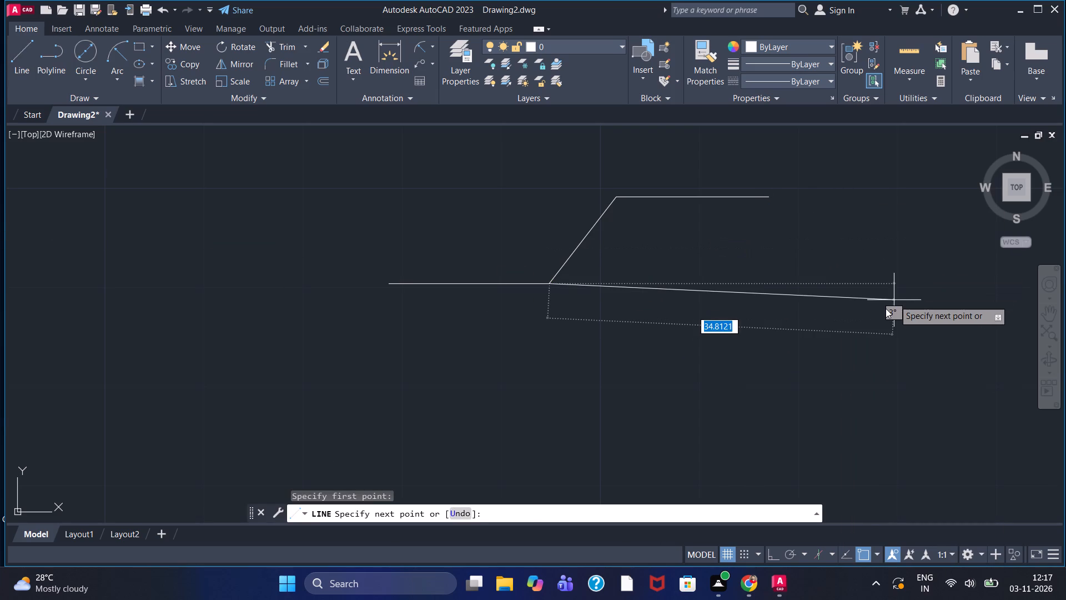
key("F8")
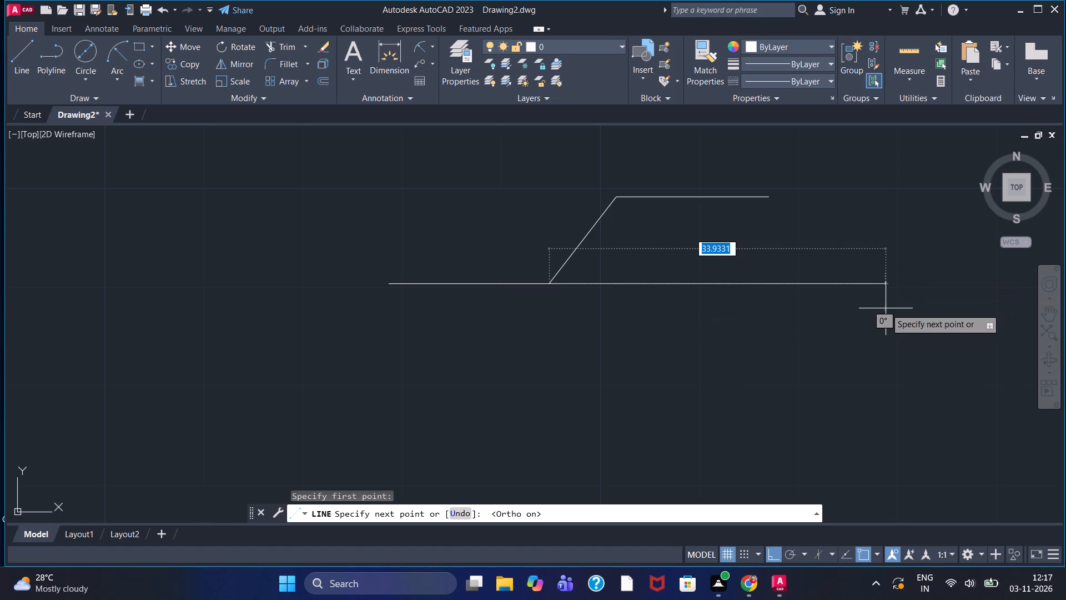
left_click(987, 306)
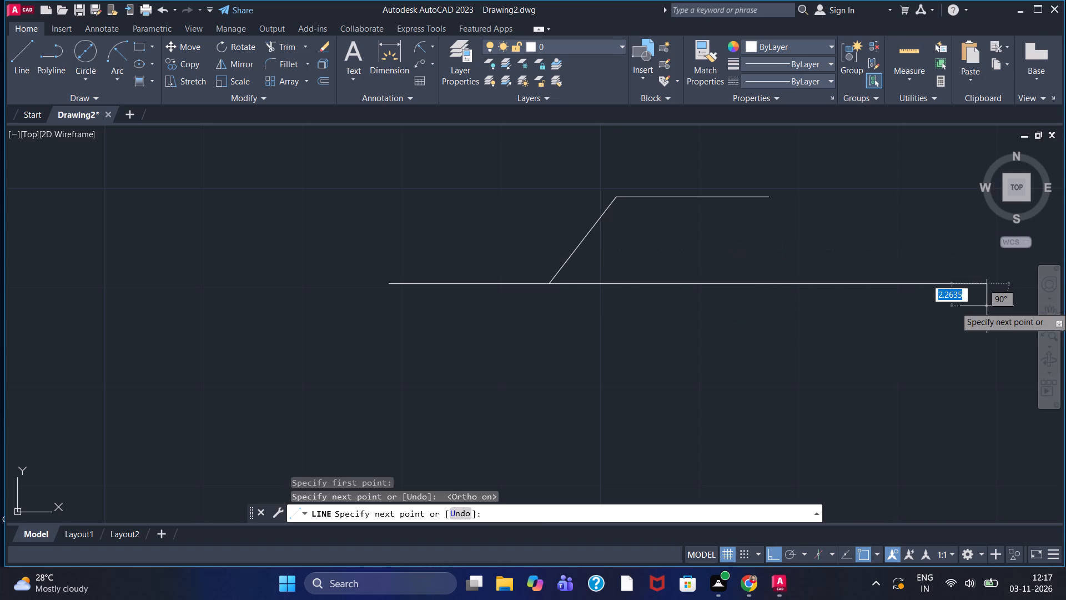
key("Escape")
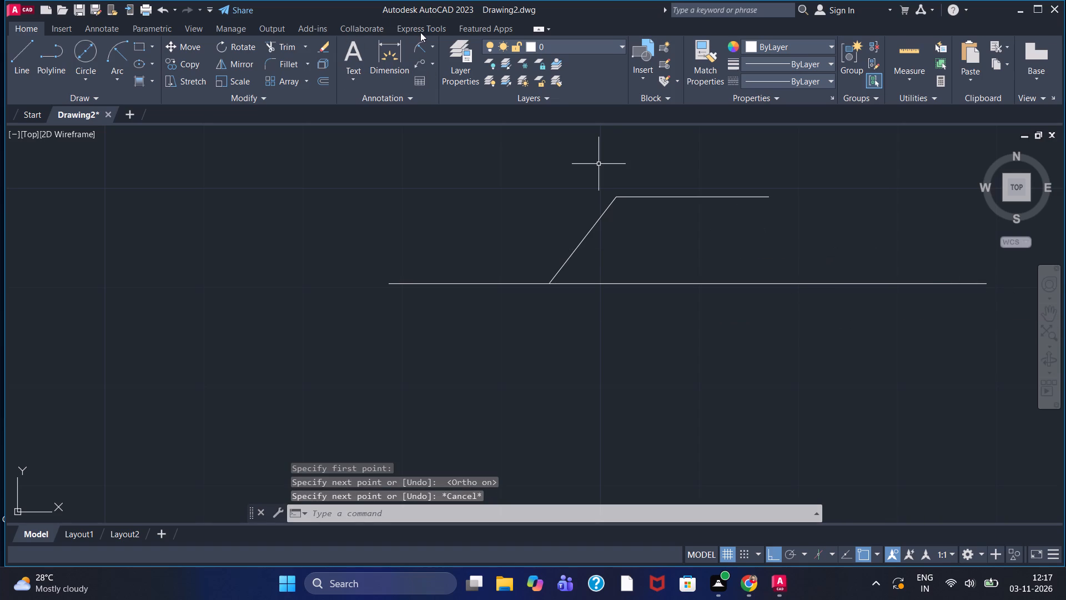
Check the rising slanted line's length with an aligned dimension, without placing it.
left_click(434, 47)
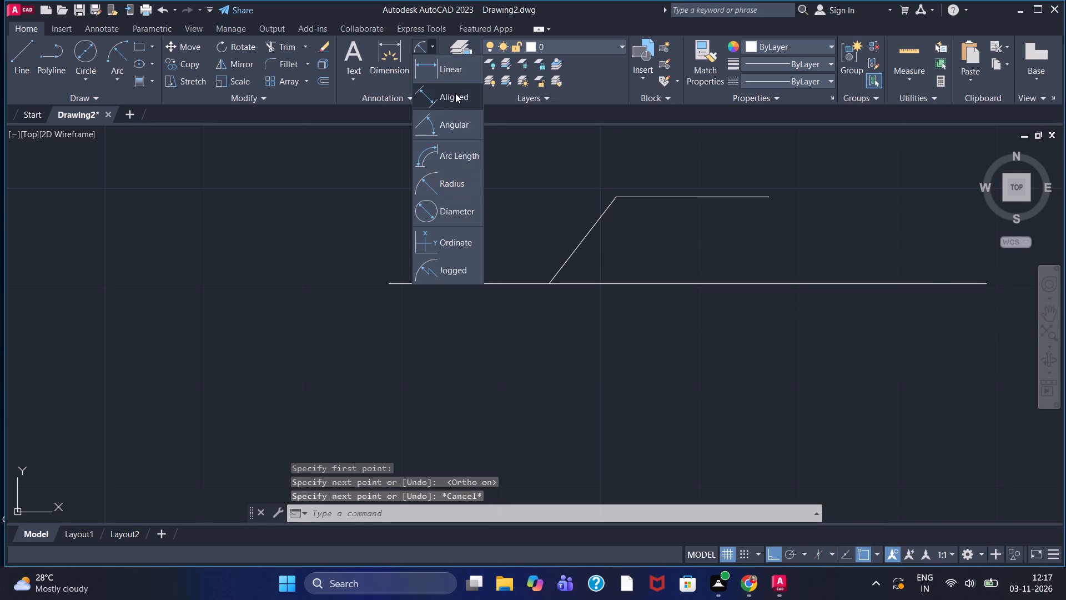
left_click(457, 89)
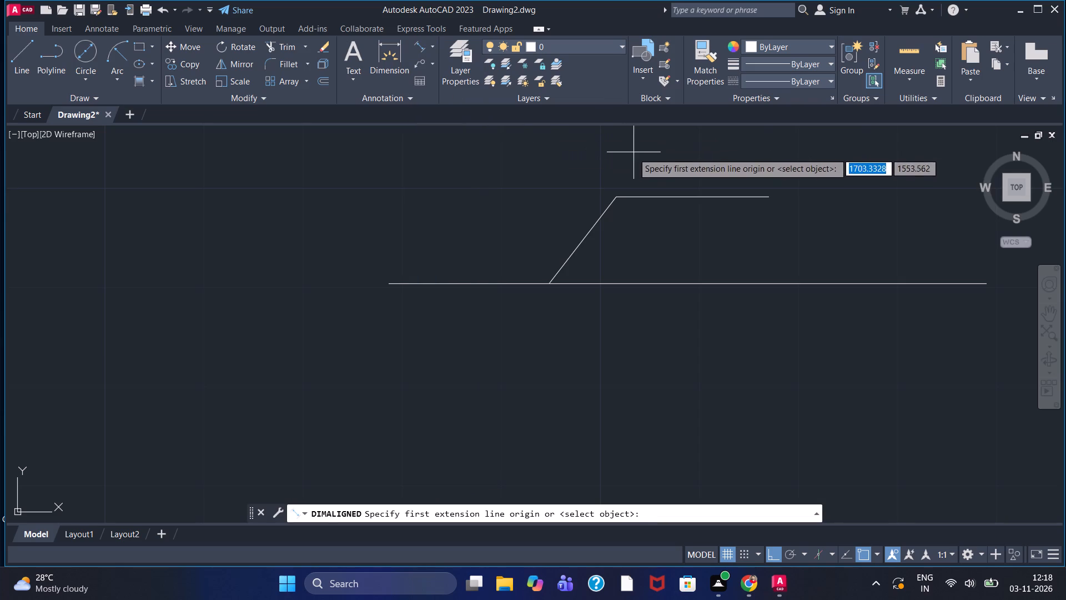
left_click(620, 200)
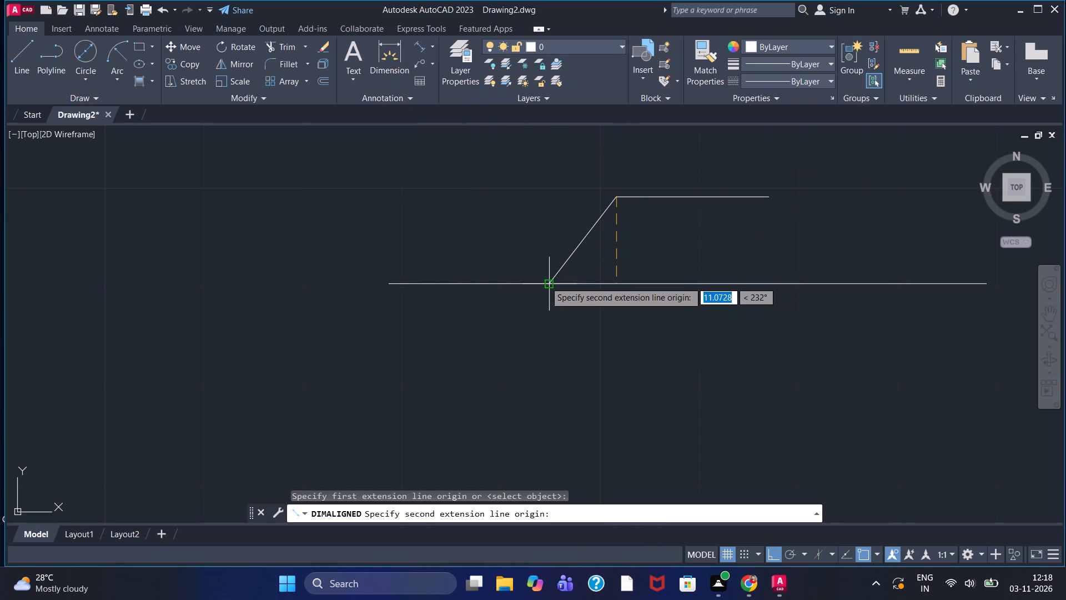
left_click(547, 282)
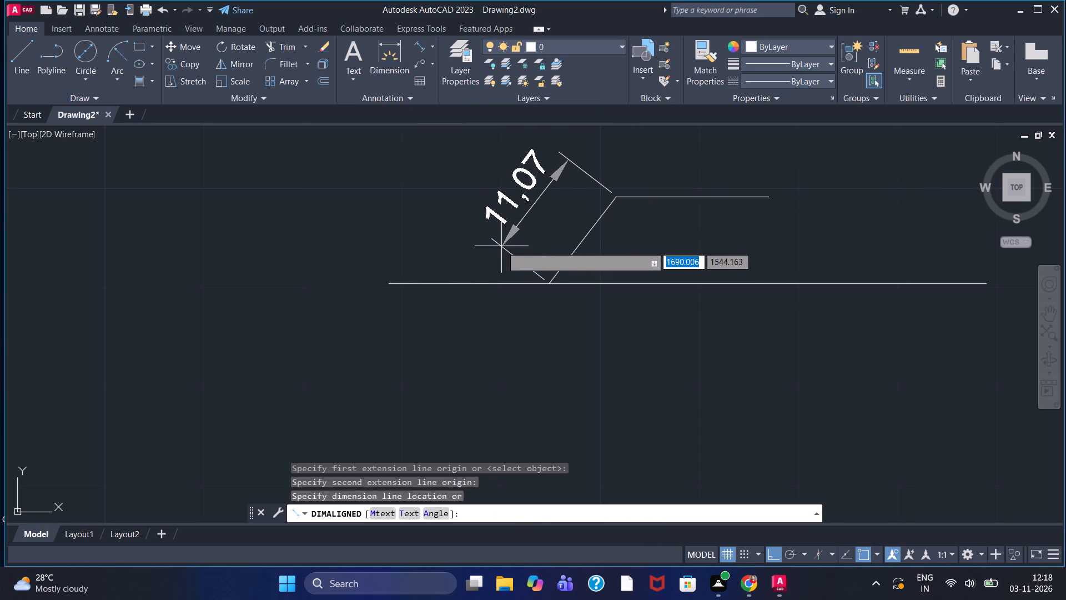
key("Escape")
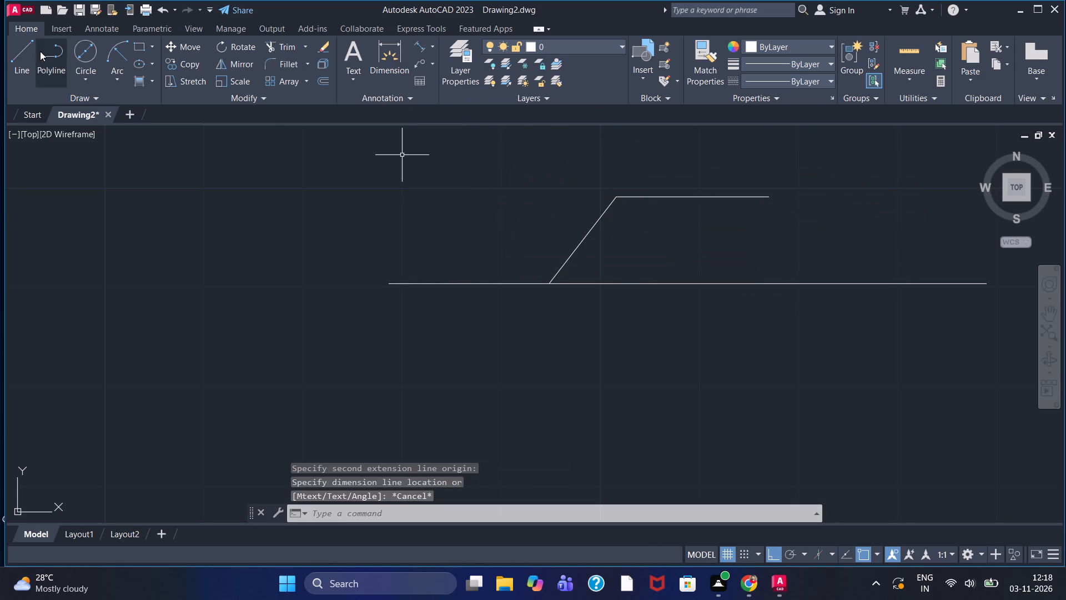
With Ortho off, draw a slanted line about 11.3 units long at 51° from the top segment's free end down to the baseline.
left_click(28, 51)
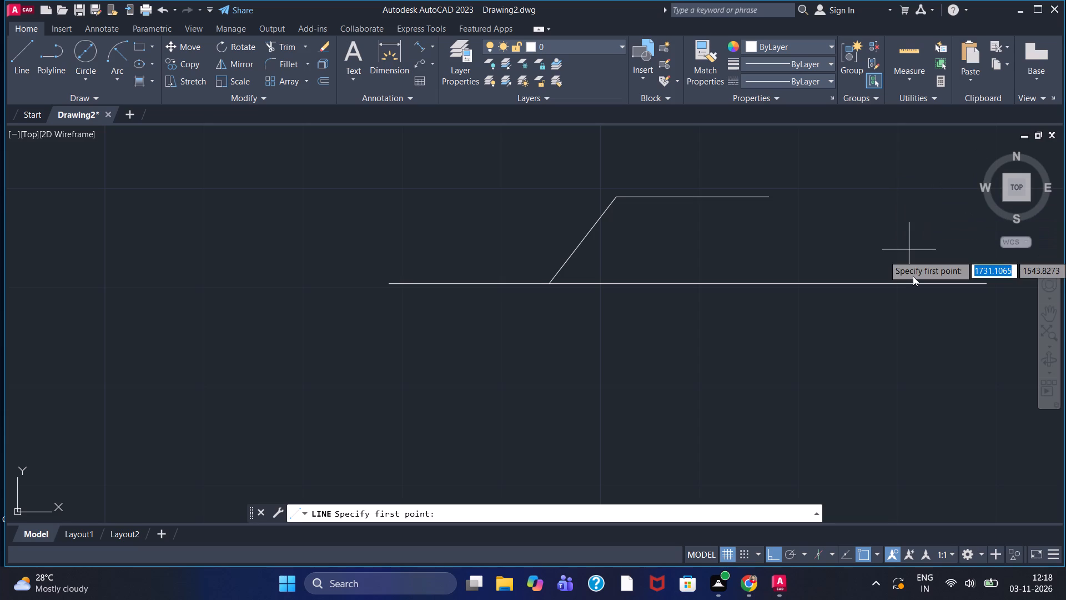
left_click(773, 200)
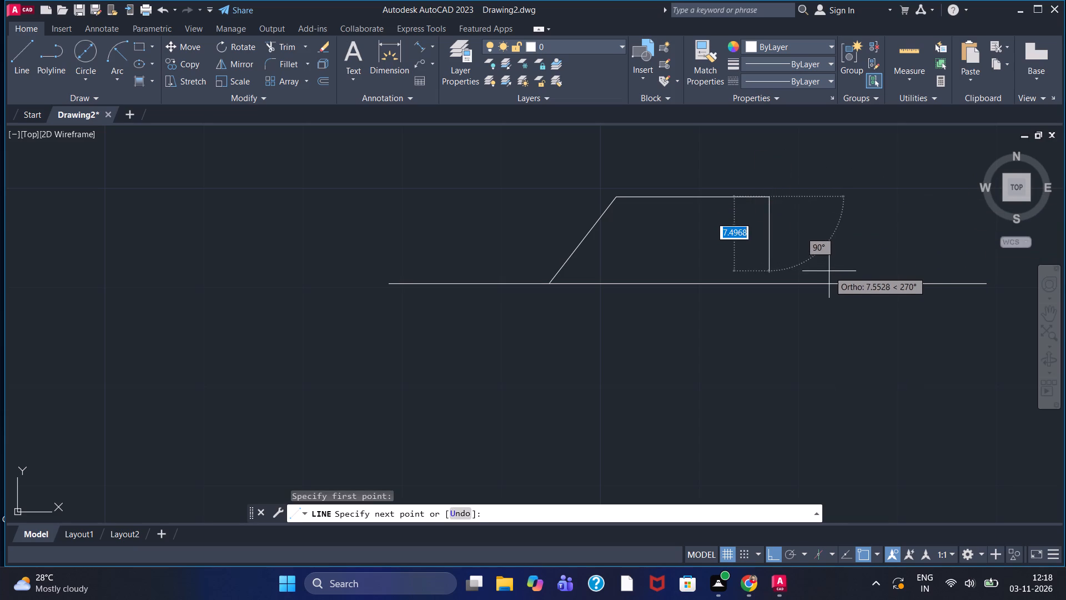
key("F8")
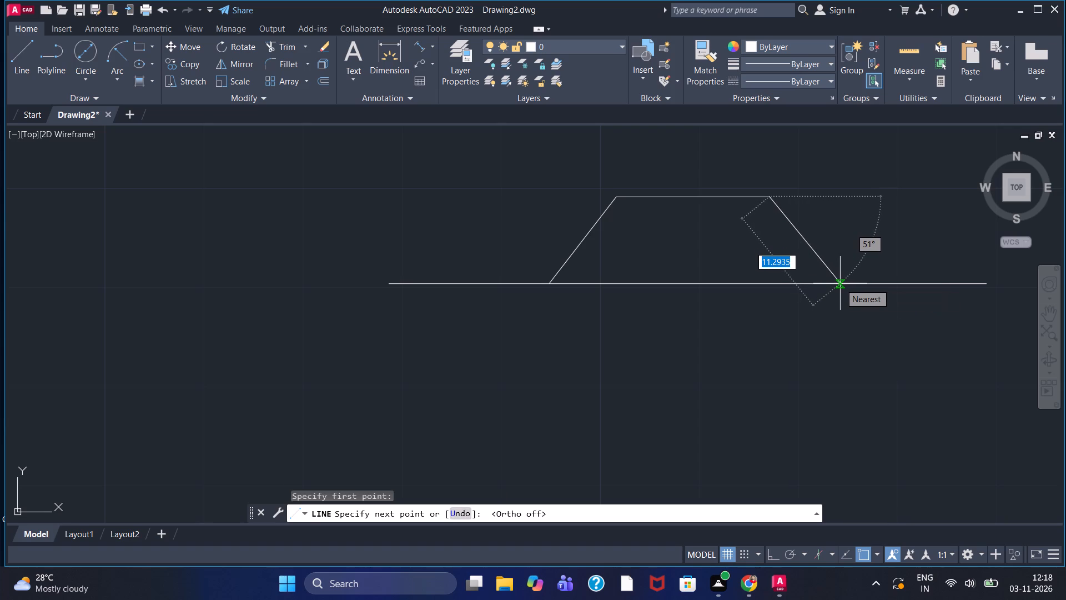
left_click(840, 283)
key("Escape")
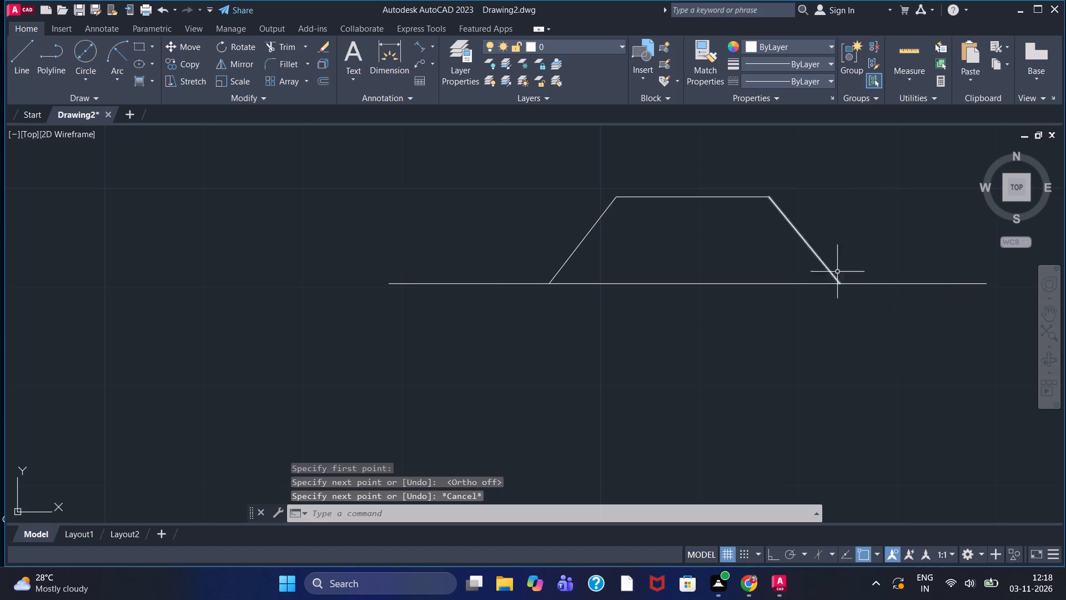
Trim the baseline portion between the two slanted lines.
left_click(294, 47)
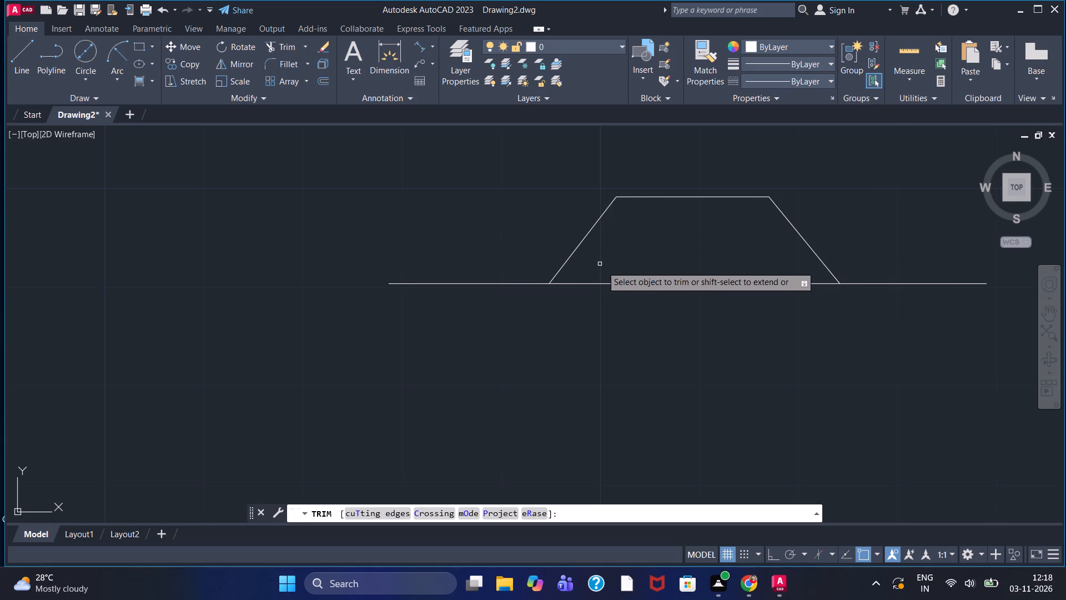
left_click(625, 284)
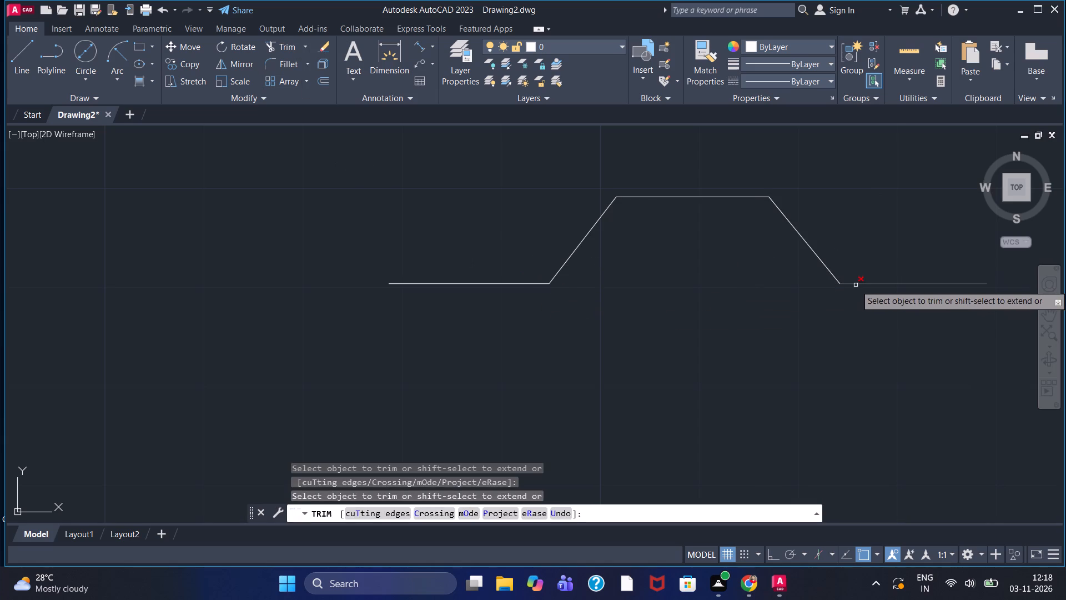
Offset the profile's top horizontal segment upward by 10 units, using the Through option.
key("Escape")
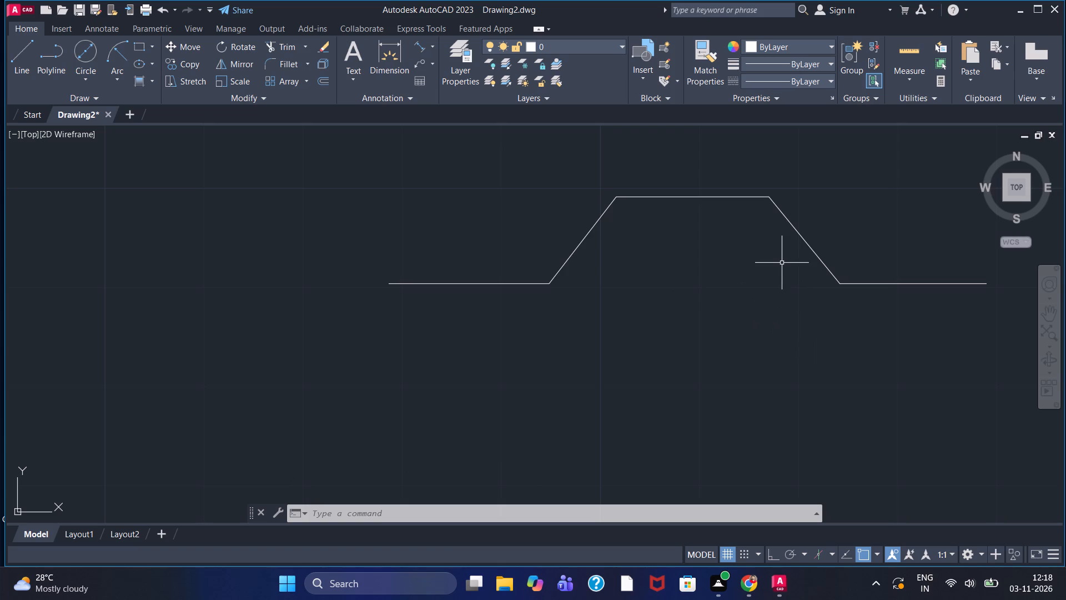
scroll(483, 201, "down", 1)
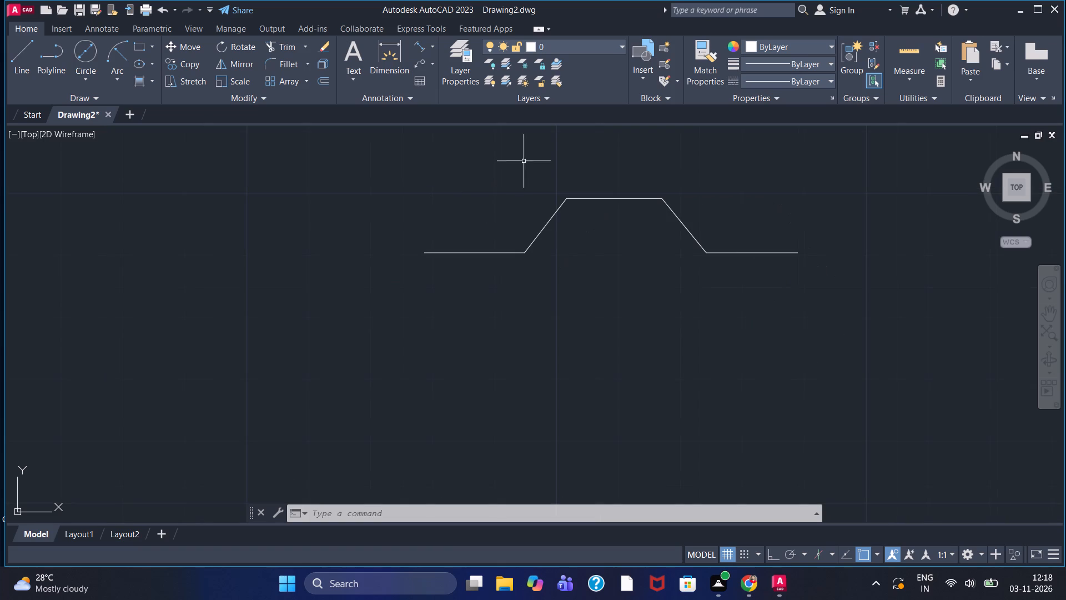
middle_click_drag(524, 169, 514, 226)
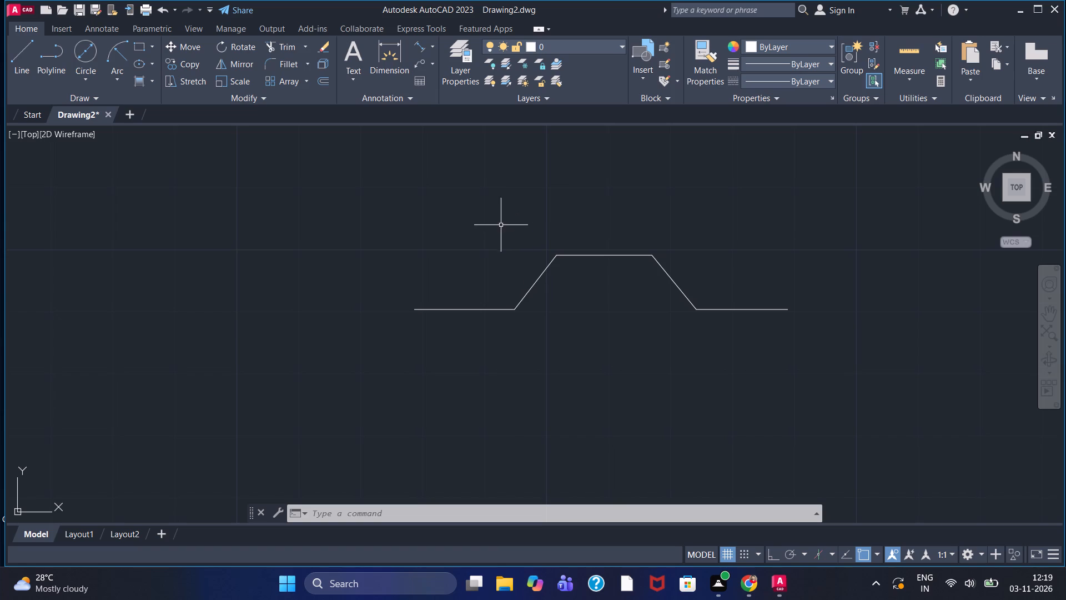
left_click(318, 76)
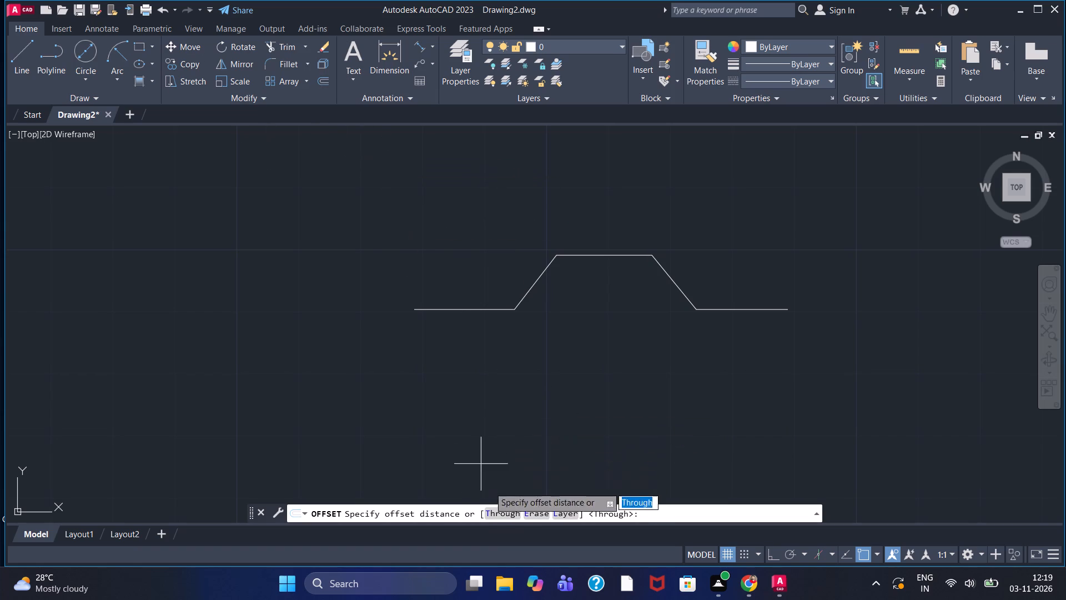
left_click(503, 517)
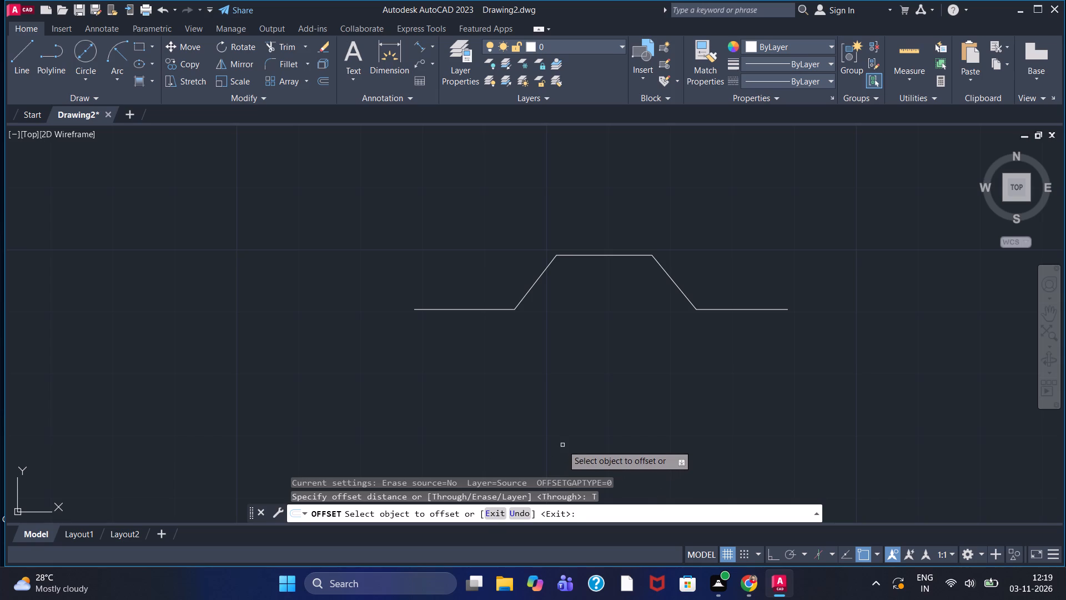
left_click(601, 254)
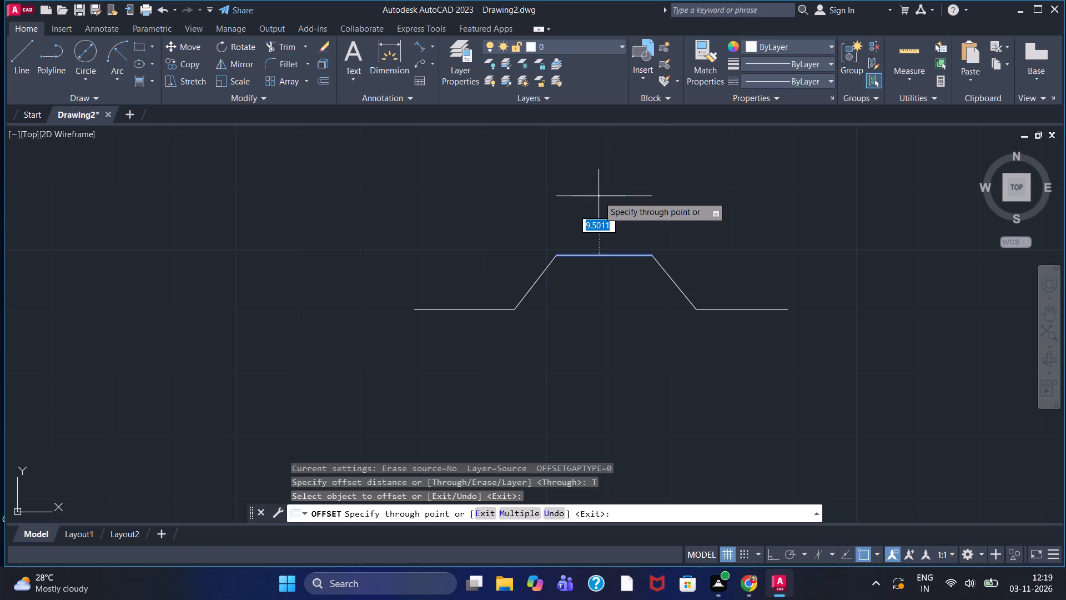
type("10")
key("Return")
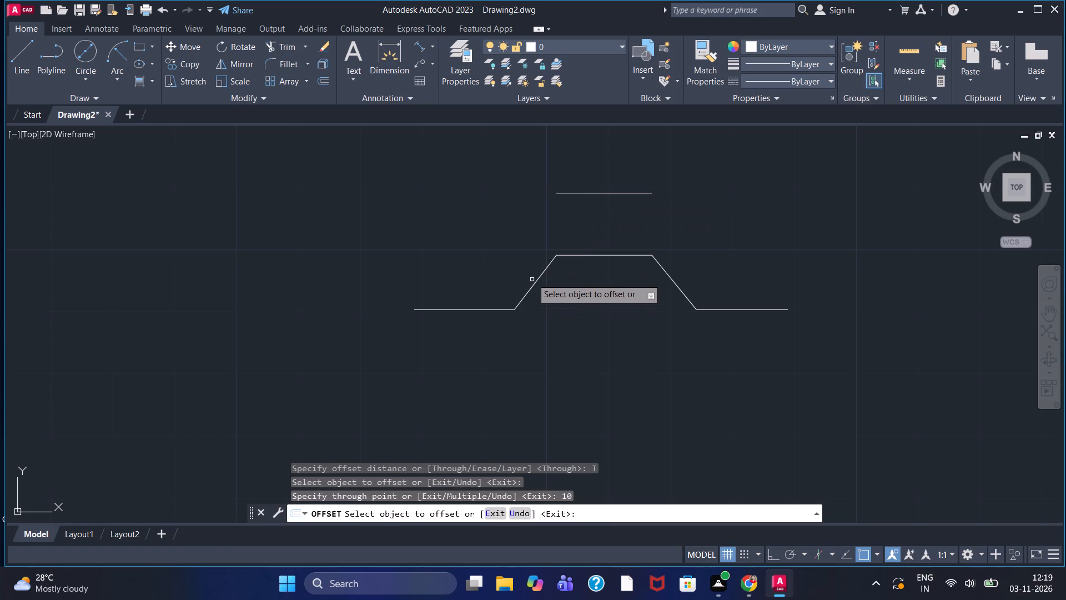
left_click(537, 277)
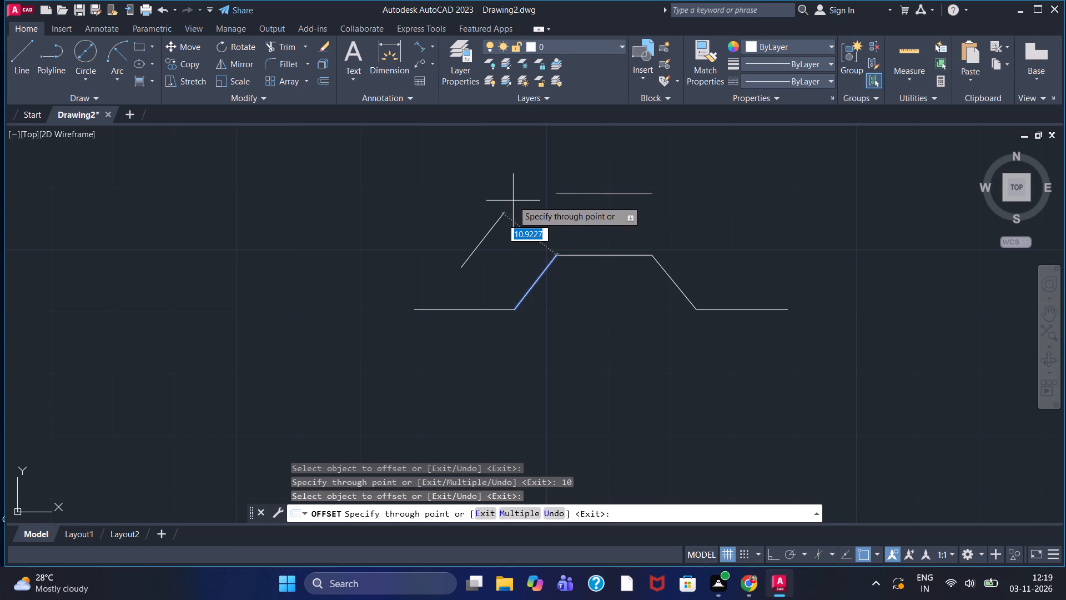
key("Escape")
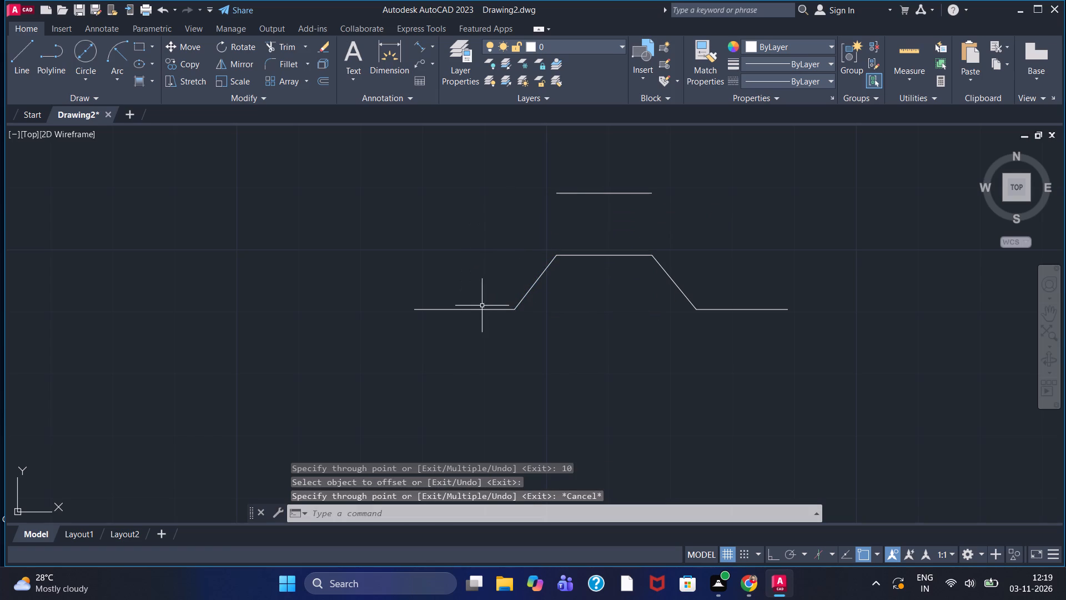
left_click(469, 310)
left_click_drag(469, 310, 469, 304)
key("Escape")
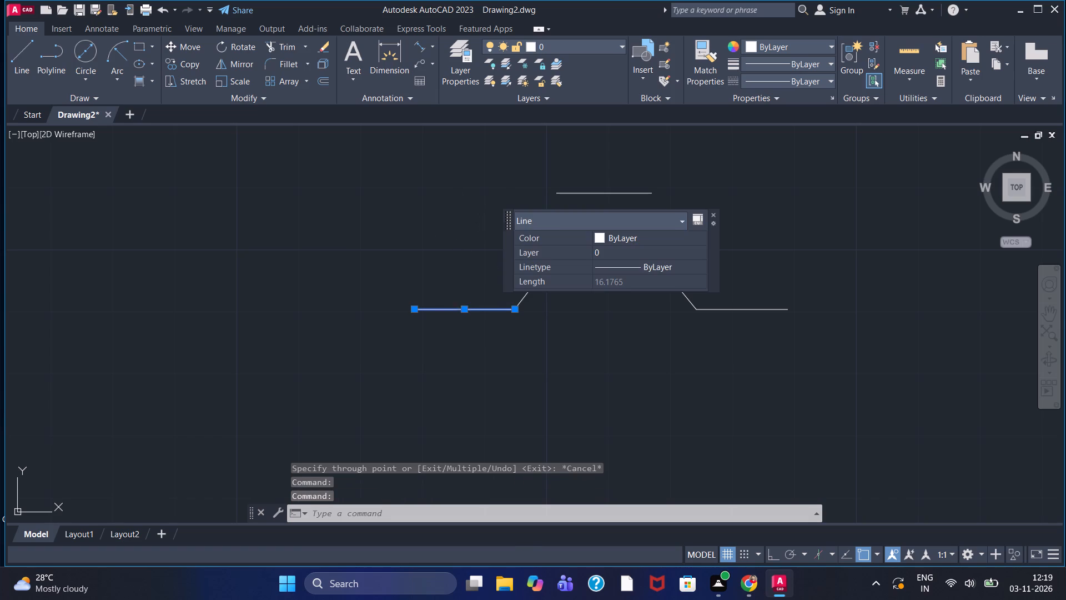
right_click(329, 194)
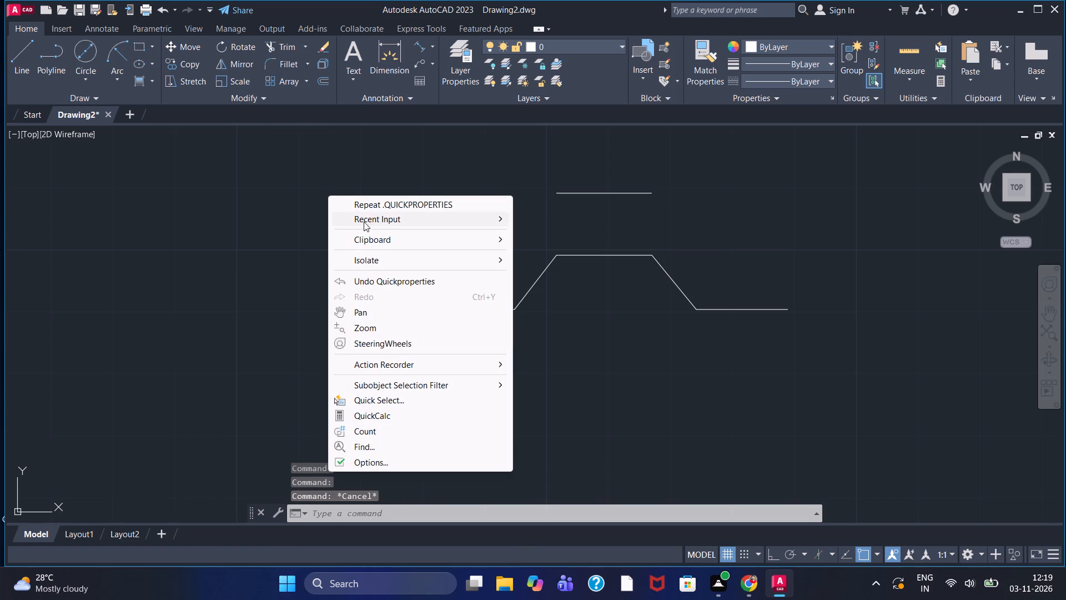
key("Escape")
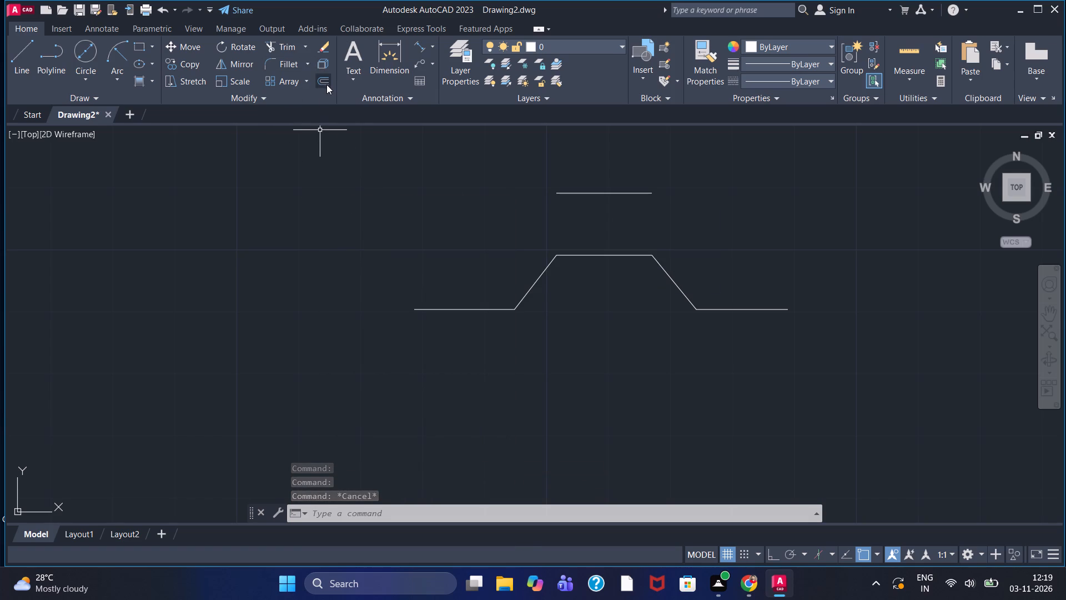
Offset the left and right baseline segments upward by about 12 units each, using the Through option.
left_click(326, 84)
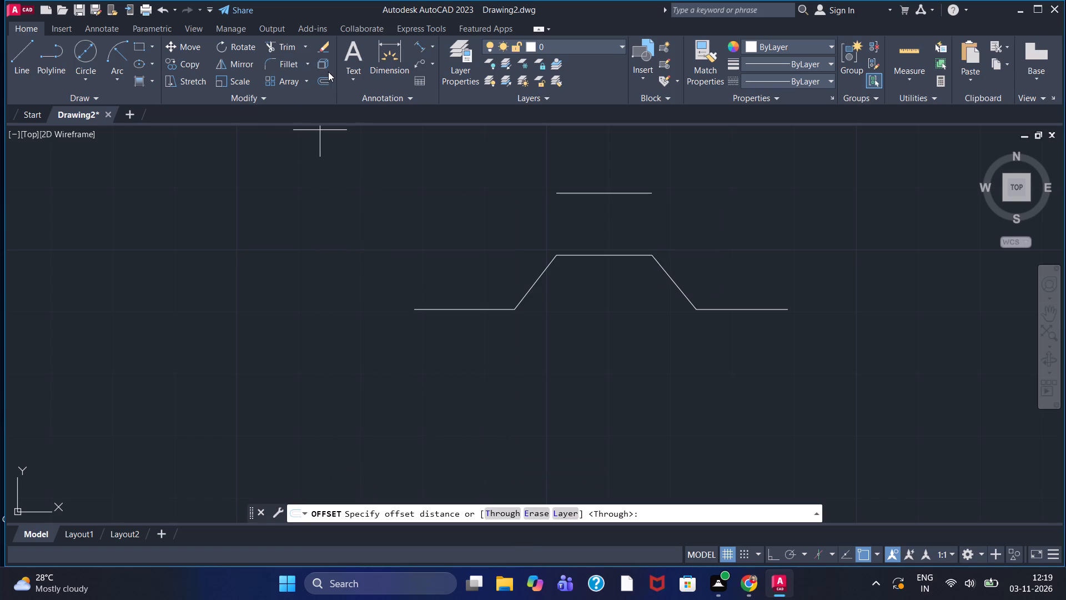
double_click(497, 511)
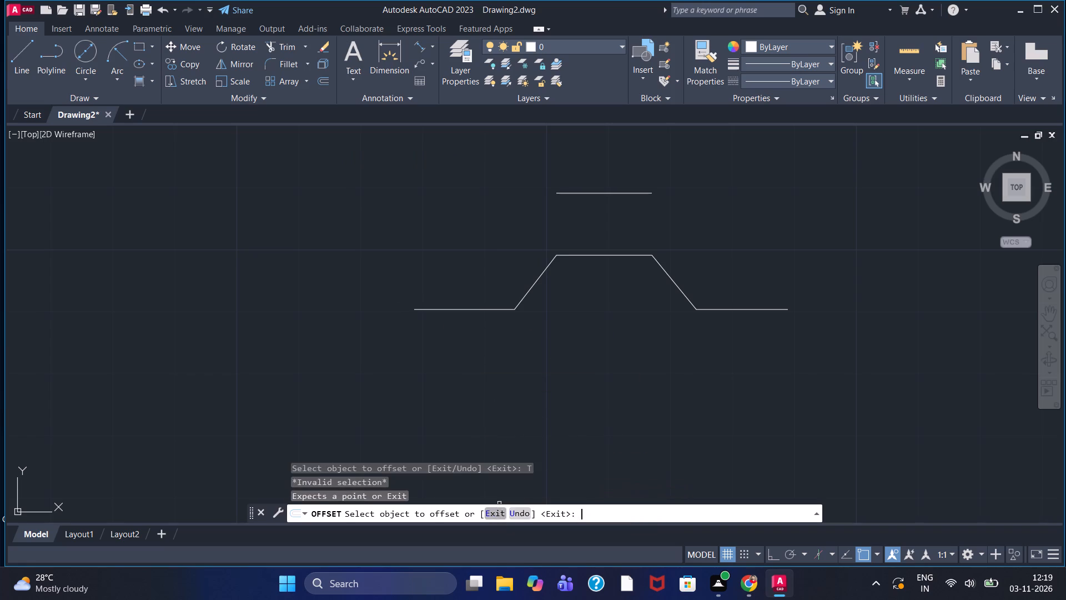
left_click(450, 310)
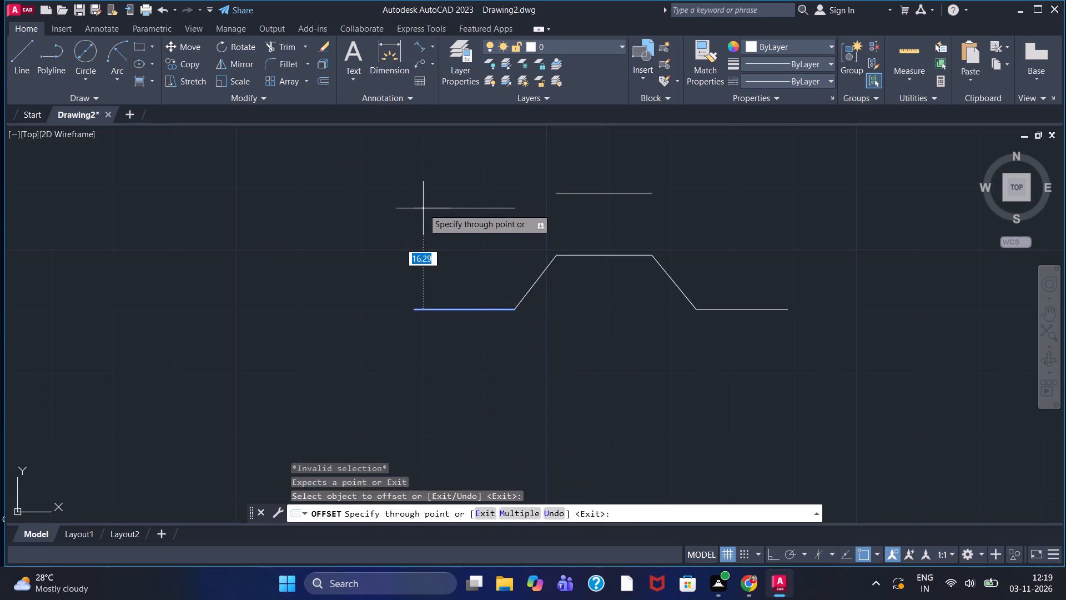
left_click(413, 236)
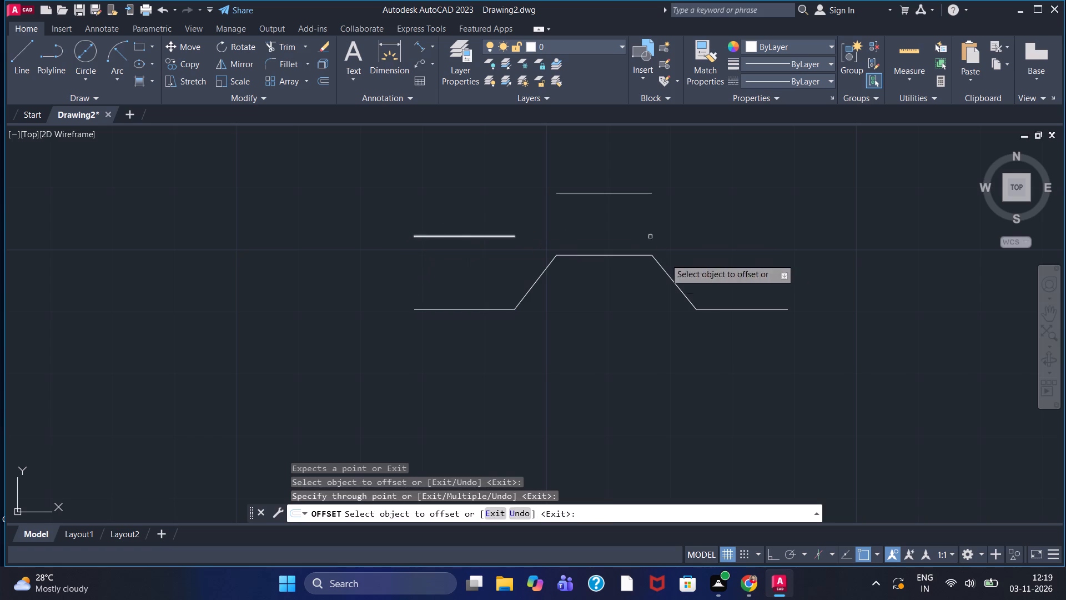
left_click(734, 309)
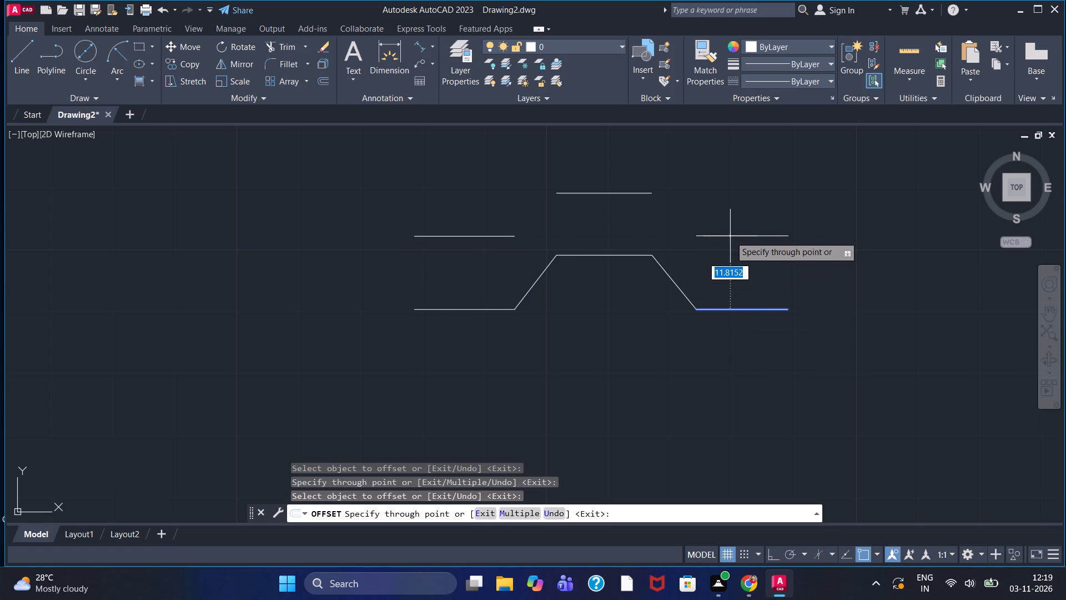
left_click(730, 237)
key("Escape")
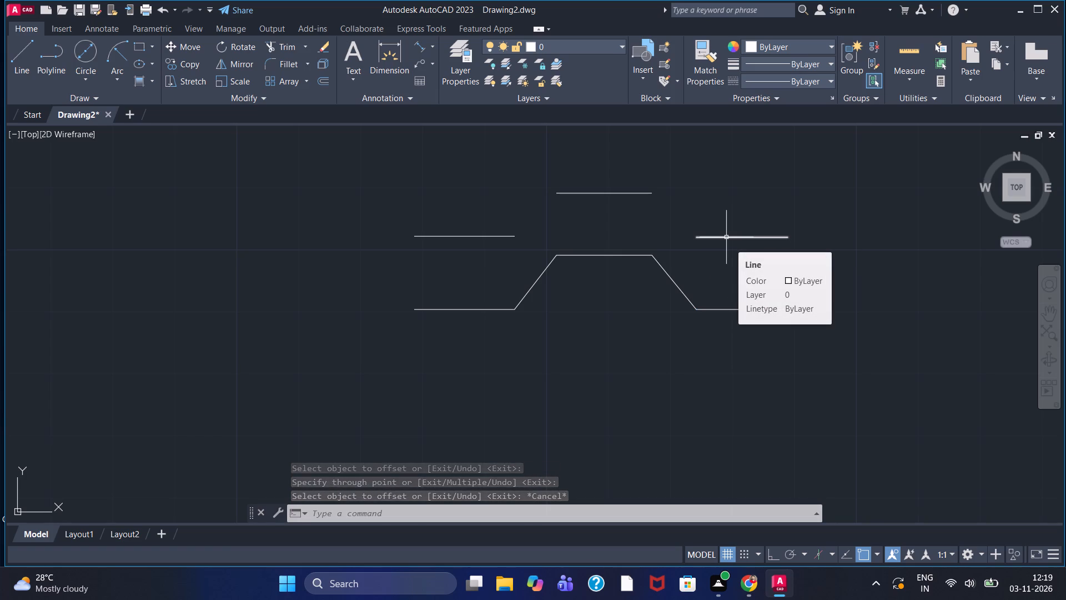
With Ortho off, draw two slanted lines joining the upper top segment's ends to the inner ends of the offset baseline segments.
key("F8")
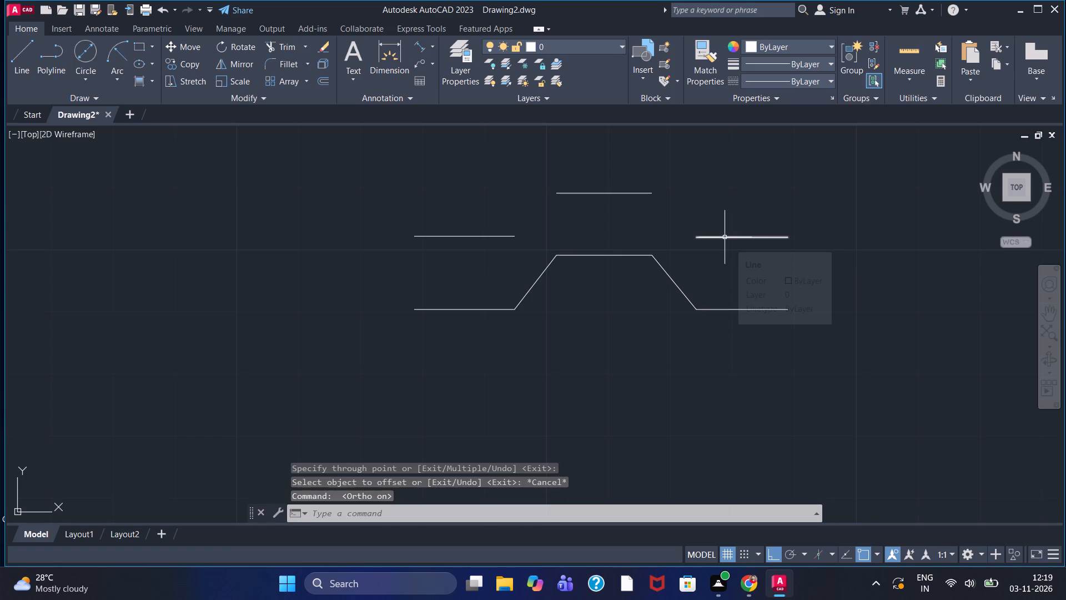
left_click(17, 53)
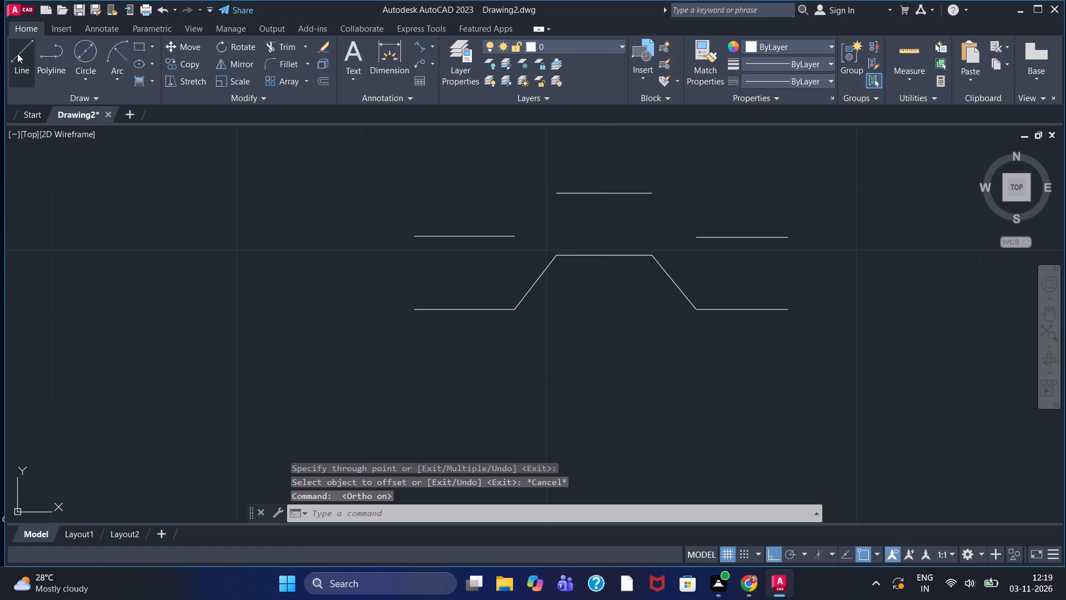
left_click(513, 237)
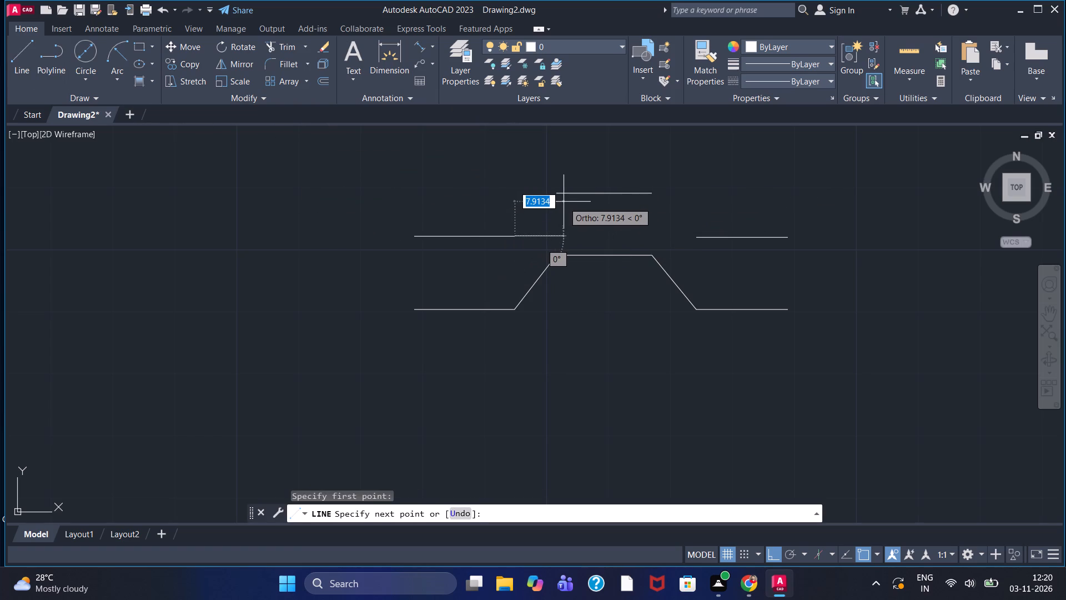
key("F8")
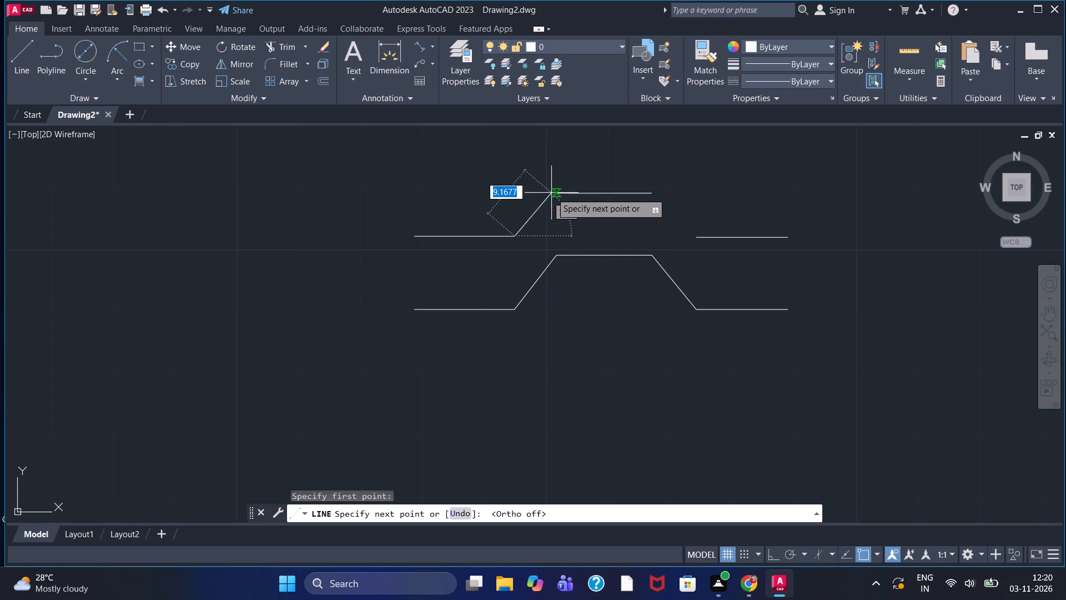
left_click(556, 189)
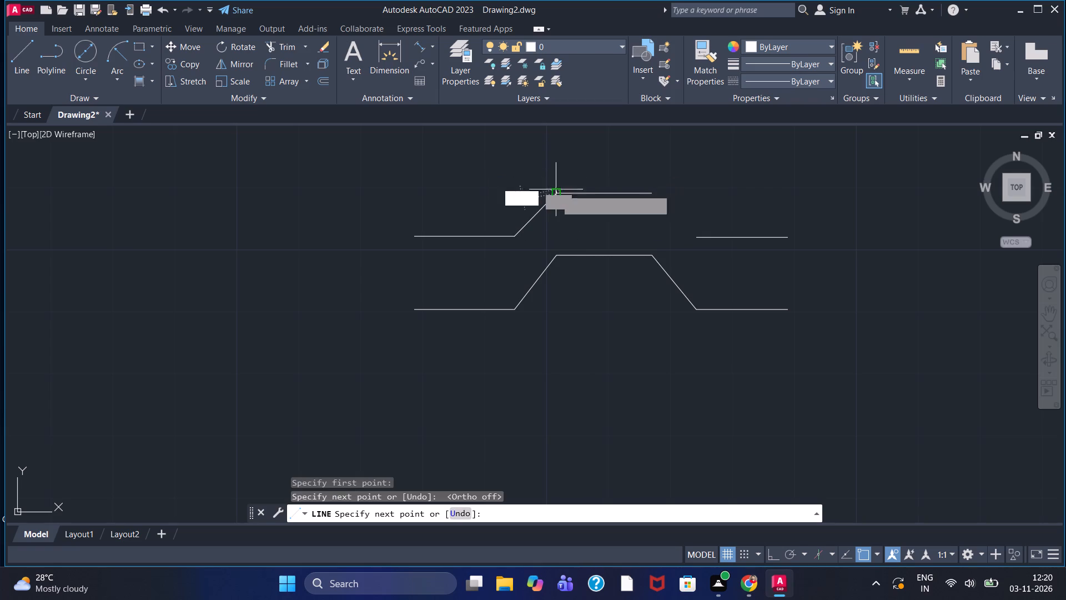
right_click(556, 189)
left_click(580, 198)
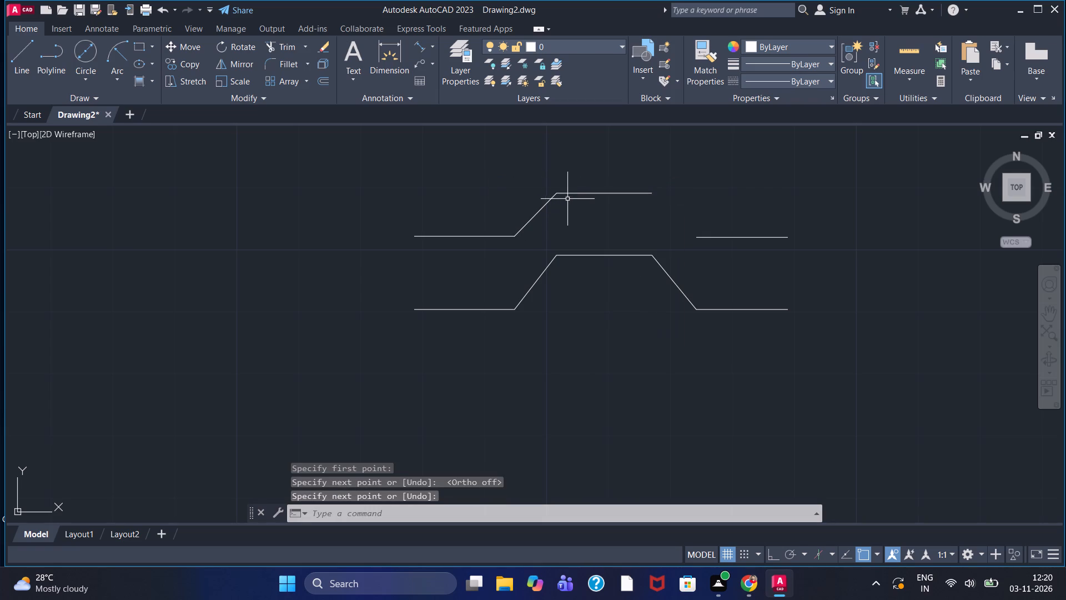
left_click(23, 54)
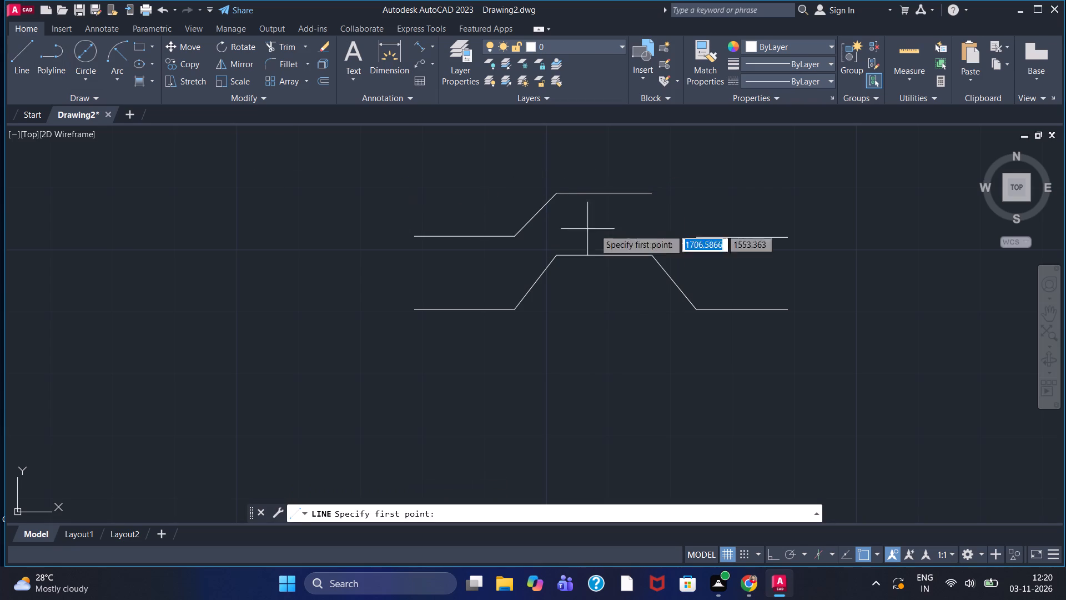
left_click(653, 193)
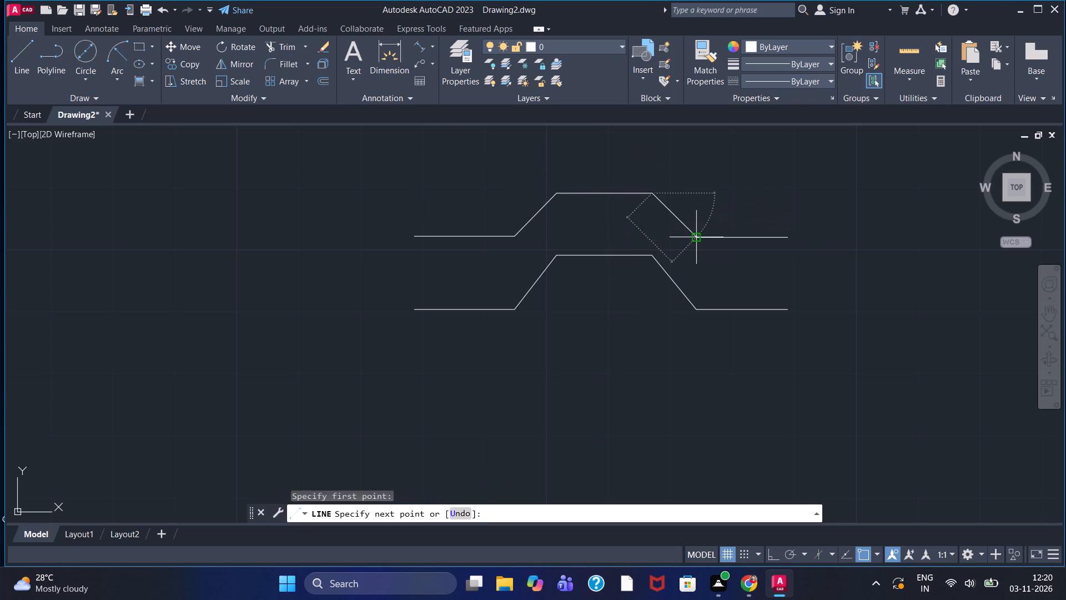
double_click(693, 237)
key("Escape")
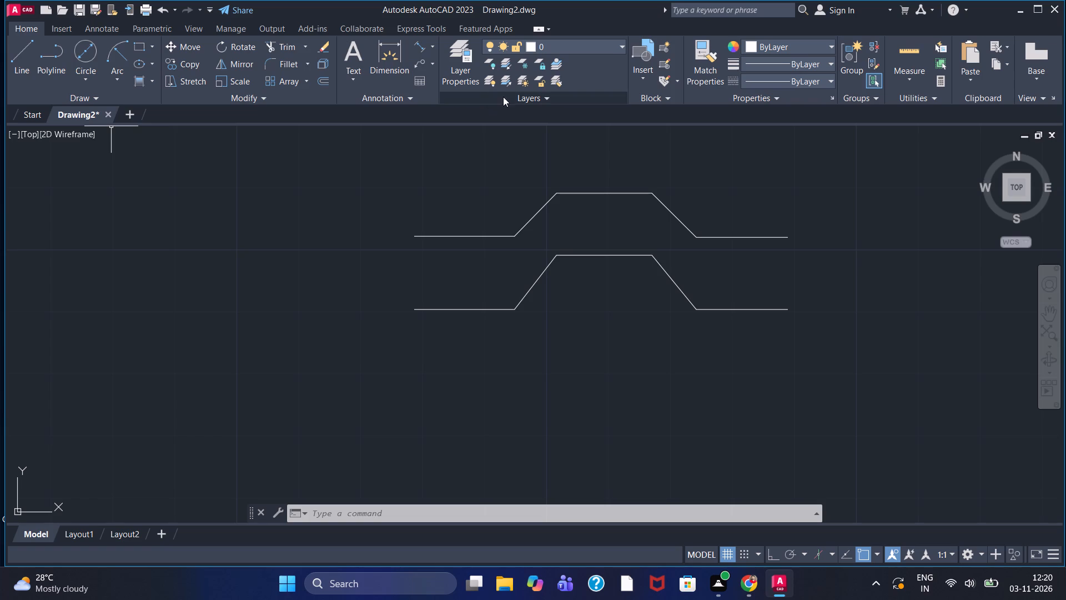
Fillet the lower profile's corner between the left baseline and the rising slanted line with radius 22.
left_click(281, 59)
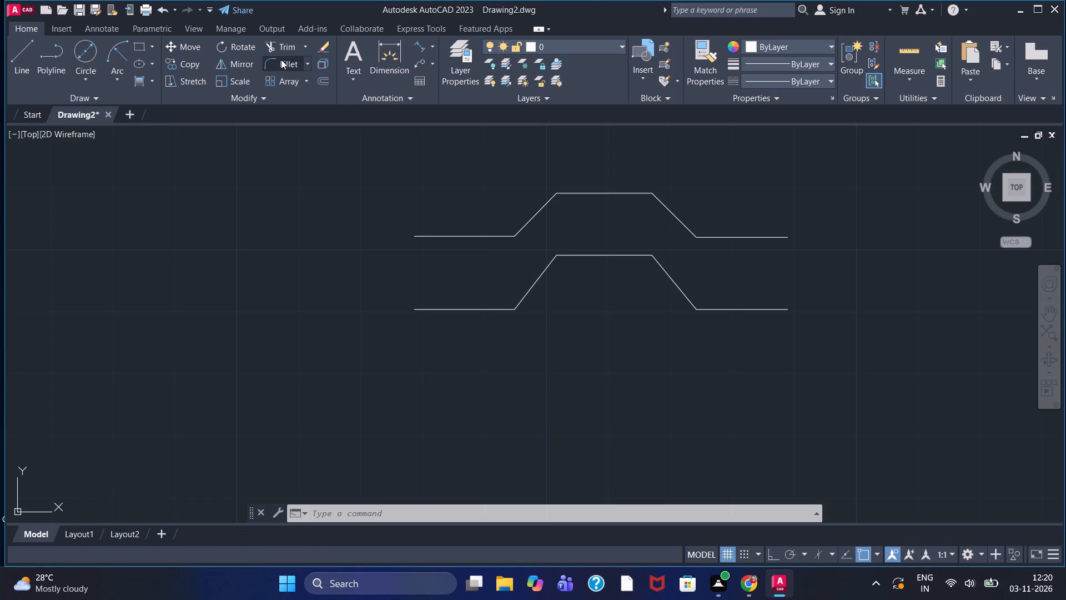
left_click(542, 508)
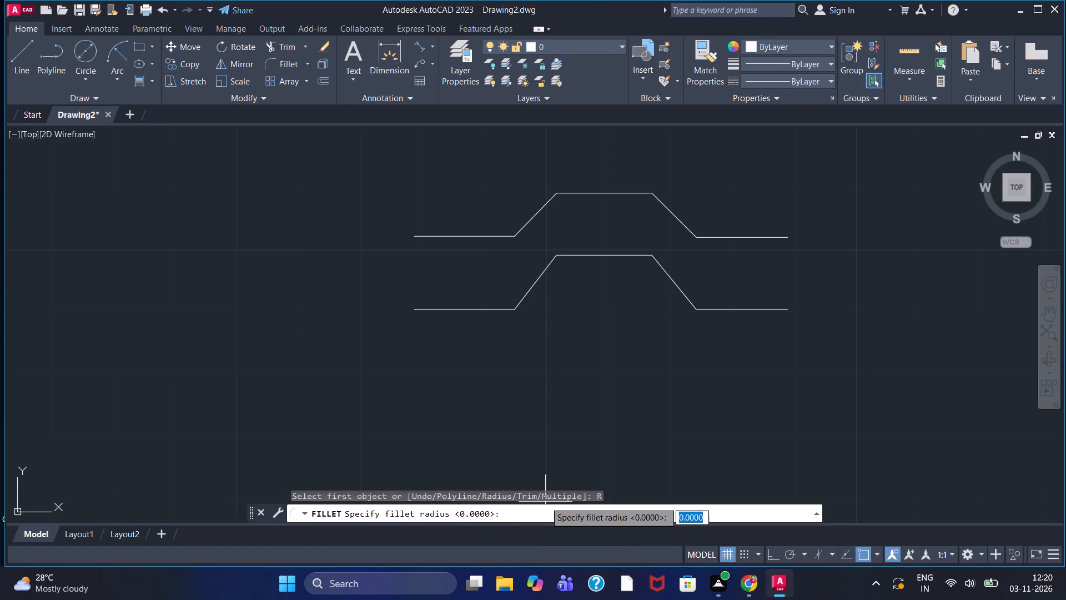
key("2")
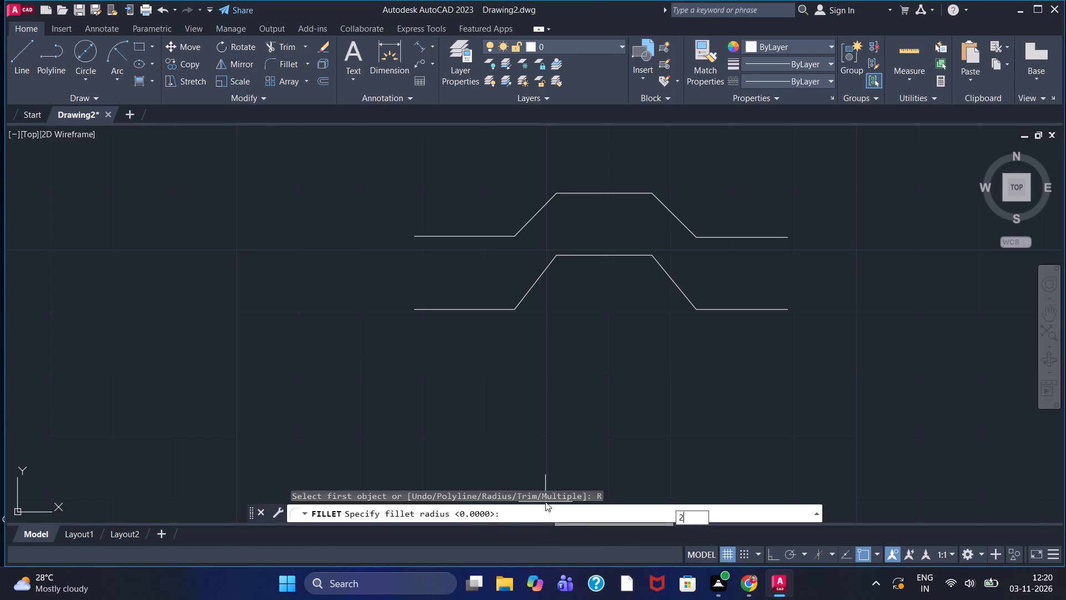
key("2")
key("Return")
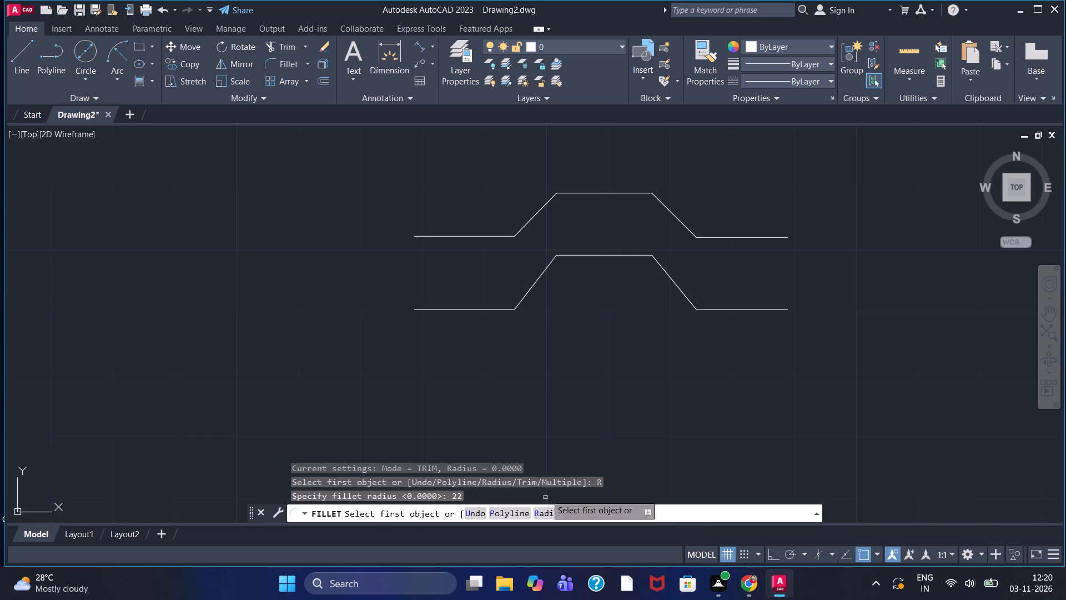
left_click(511, 309)
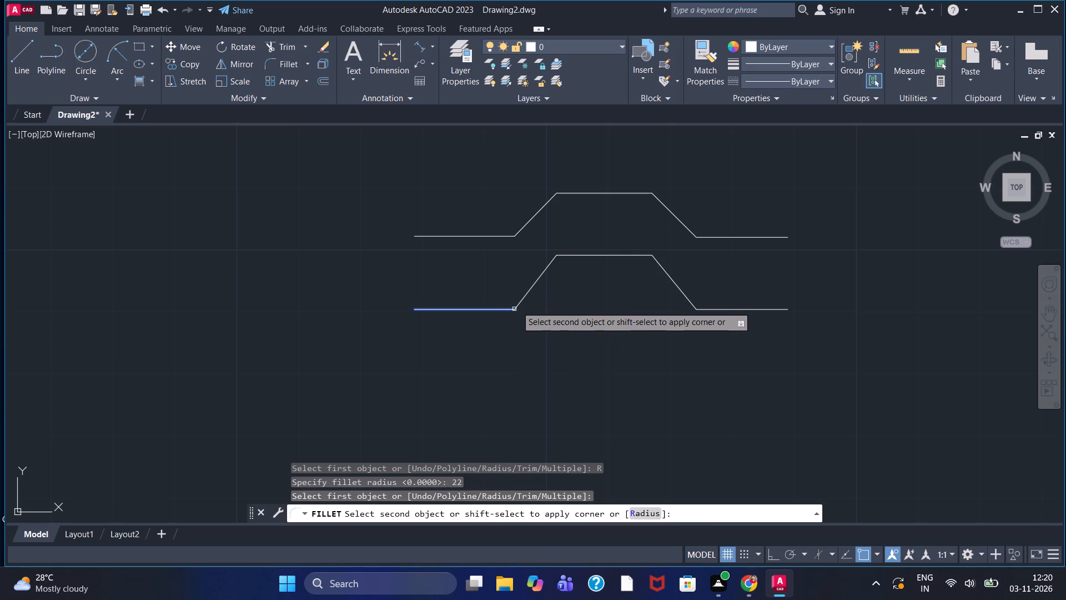
left_click(520, 301)
Fillet the upper profile's corner between the left baseline and the rising slanted line with the same radius of 22.
right_click(520, 301)
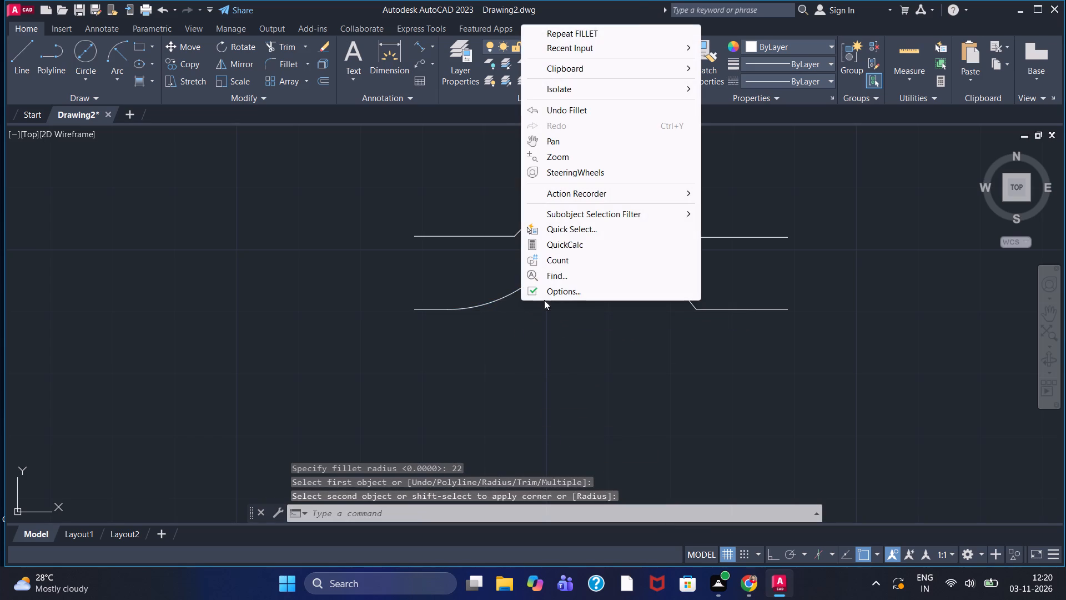
left_click(596, 31)
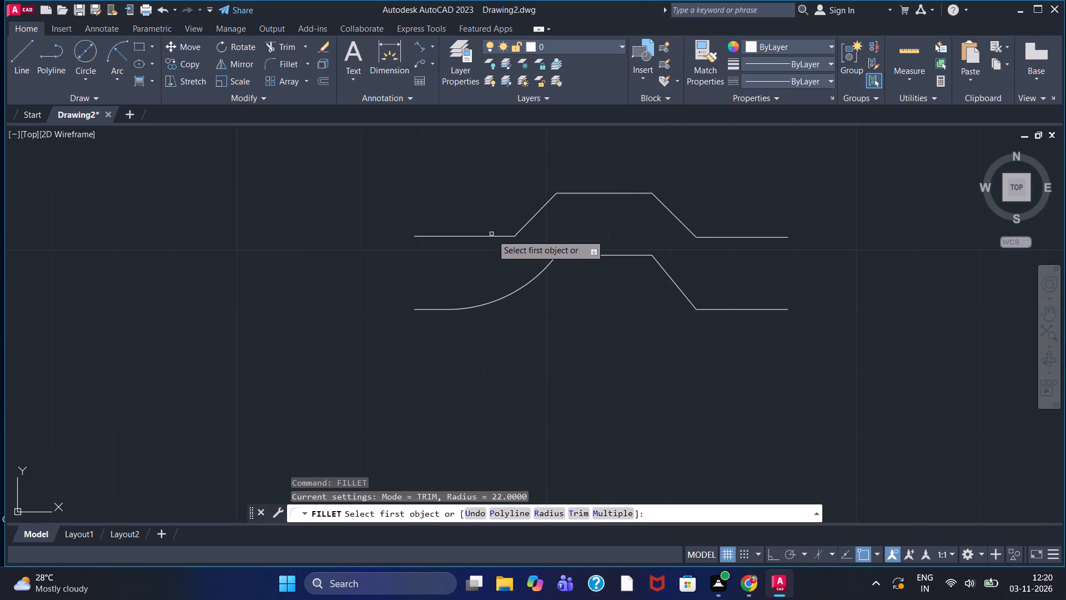
left_click(494, 236)
left_click(521, 228)
right_click(530, 187)
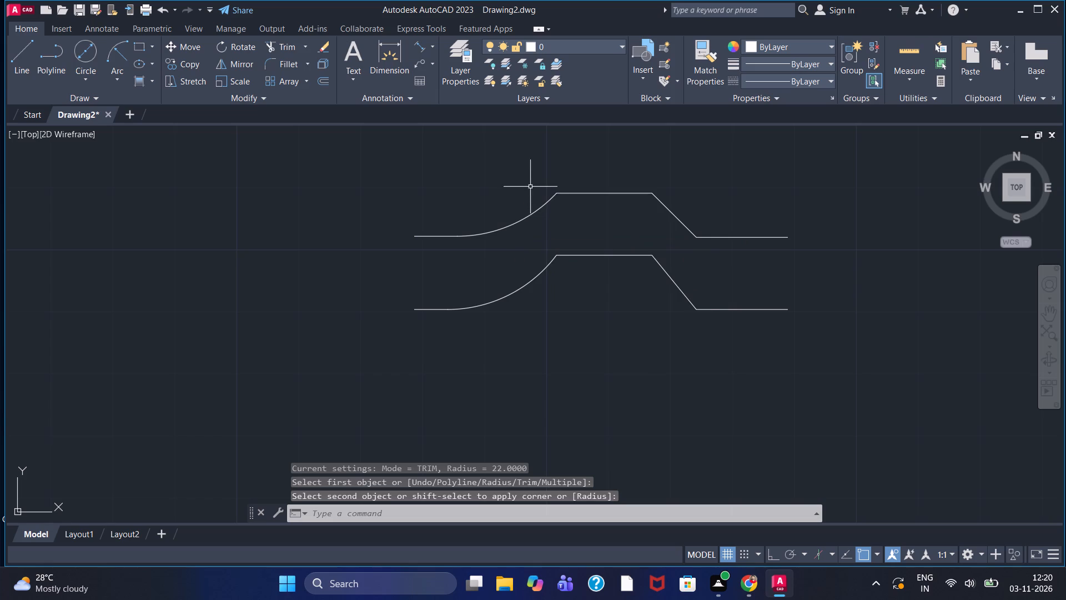
Fillet the upper profile's two top corners with radius 10, joining the flat top segment to the rising arc and falling line.
left_click(284, 61)
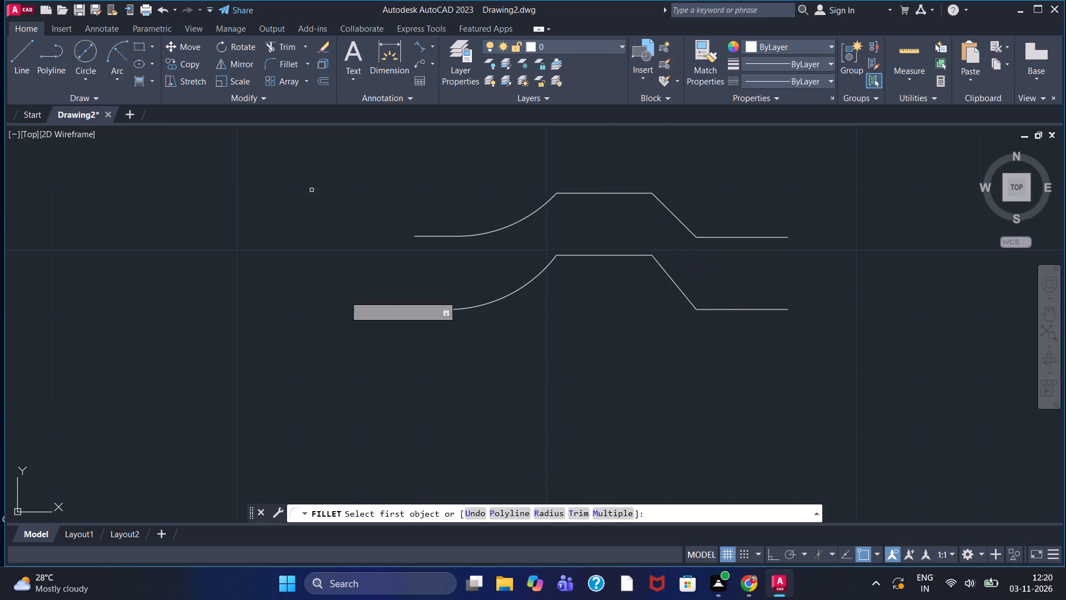
left_click(550, 509)
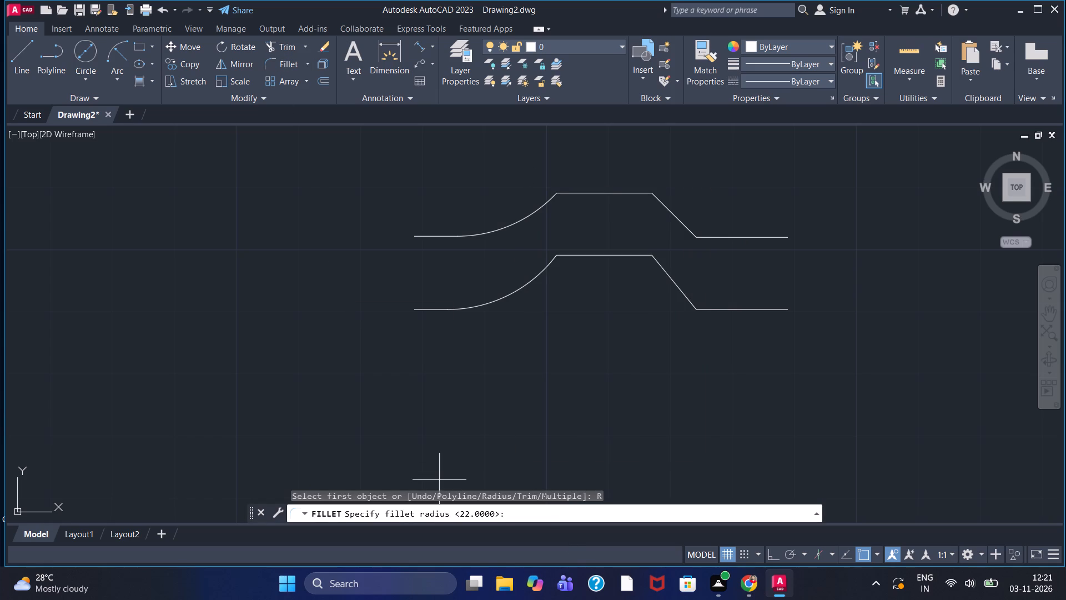
type("10")
key("Return")
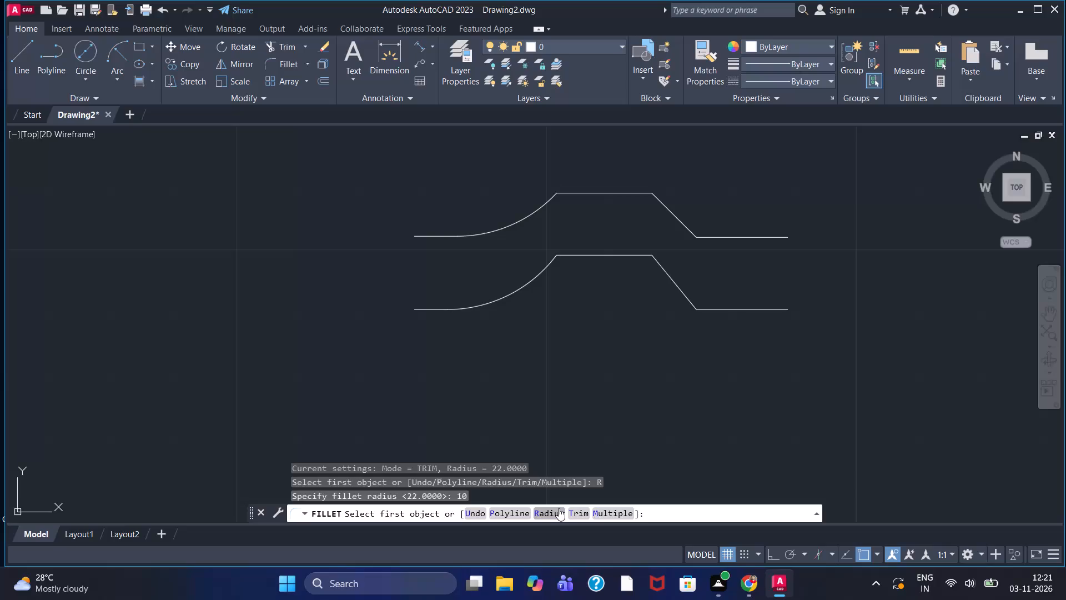
left_click(547, 201)
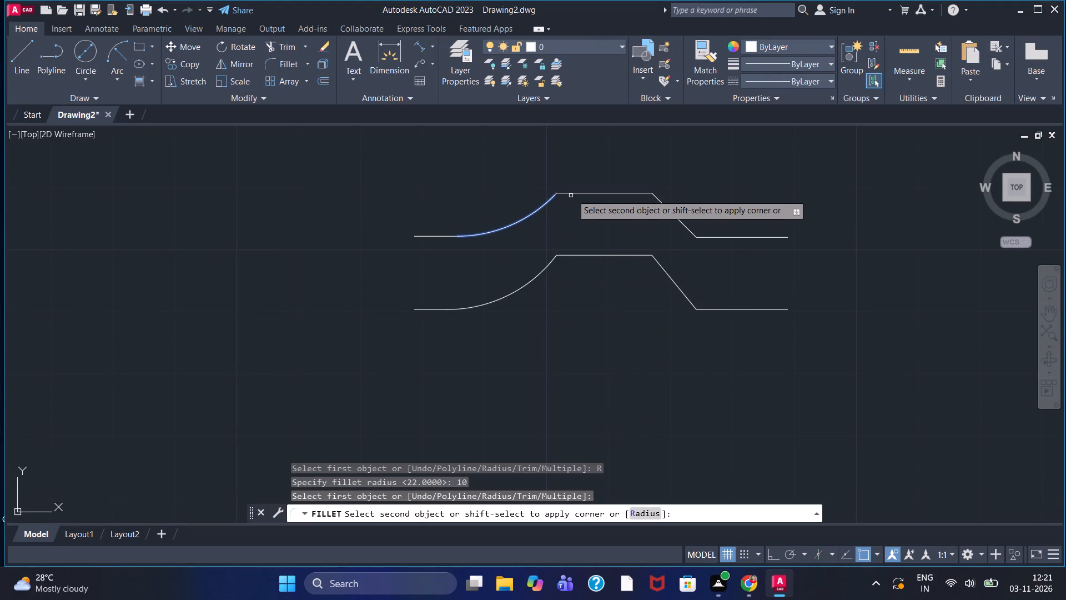
left_click(573, 193)
right_click(573, 193)
left_click(596, 201)
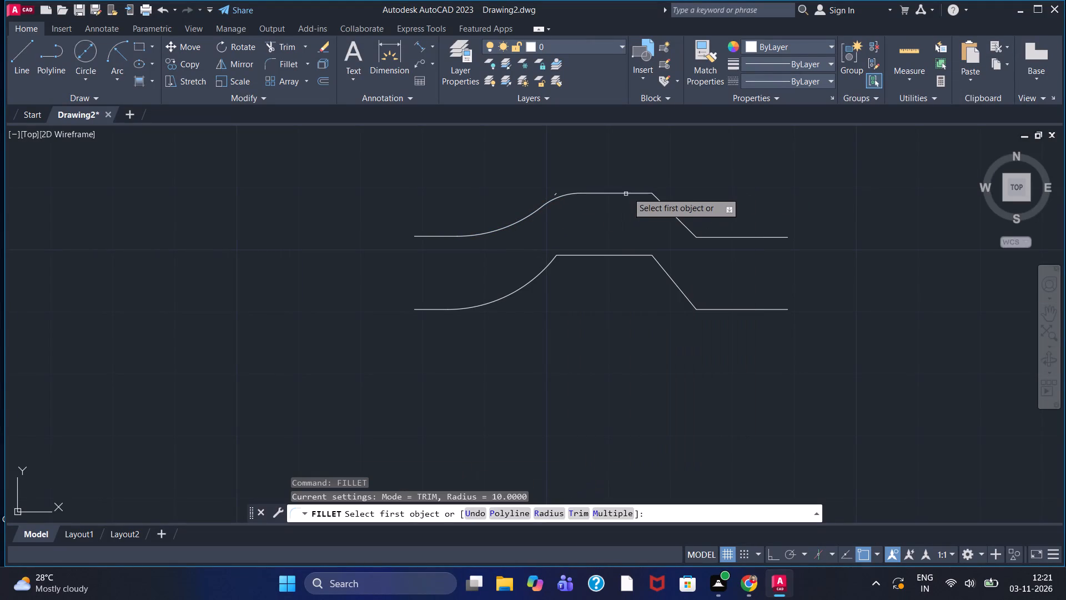
left_click(633, 193)
left_click(660, 201)
Fillet both top corners of the lower profile with the same radius of 10.
right_click(663, 190)
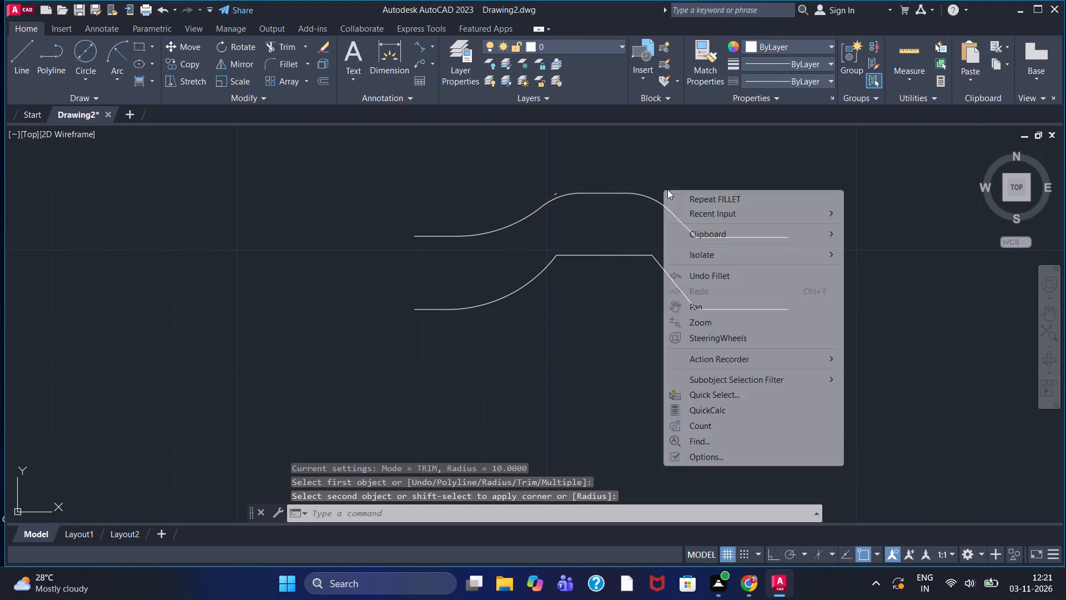
left_click(688, 197)
left_click(645, 254)
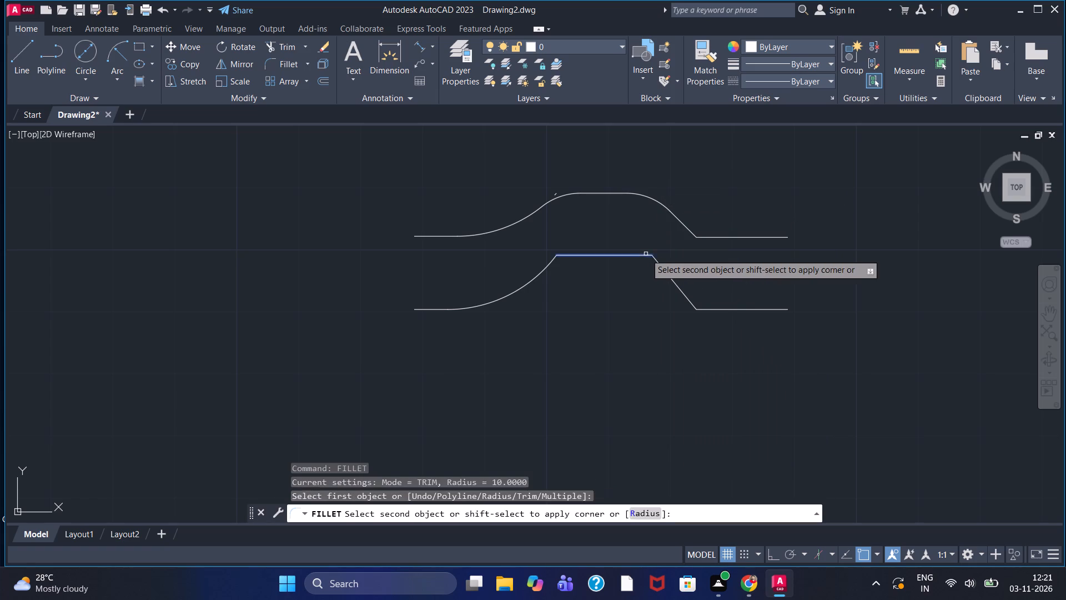
left_click(657, 264)
right_click(662, 247)
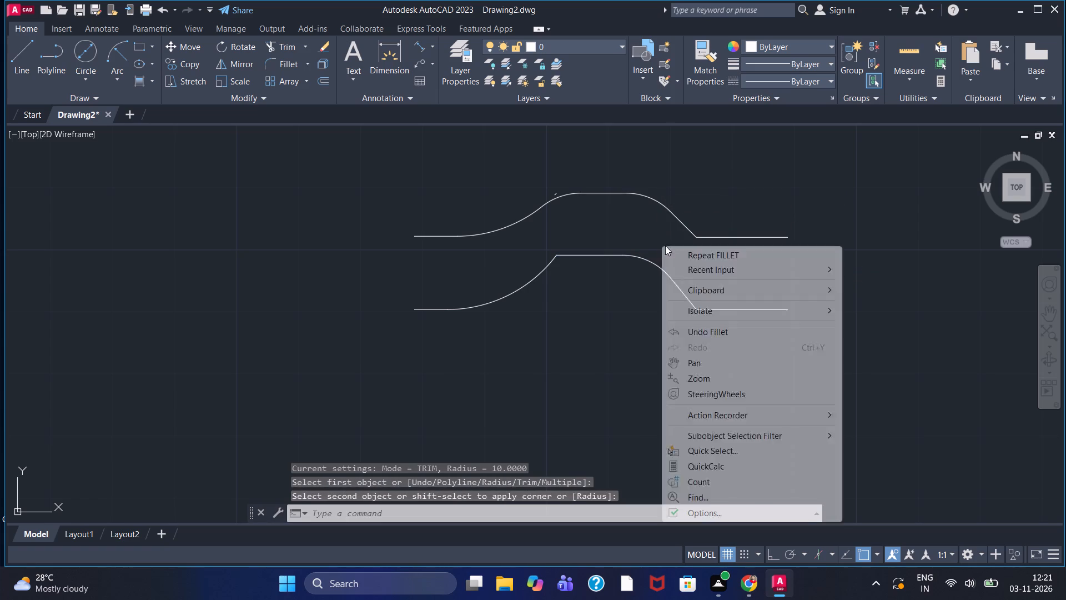
left_click(682, 254)
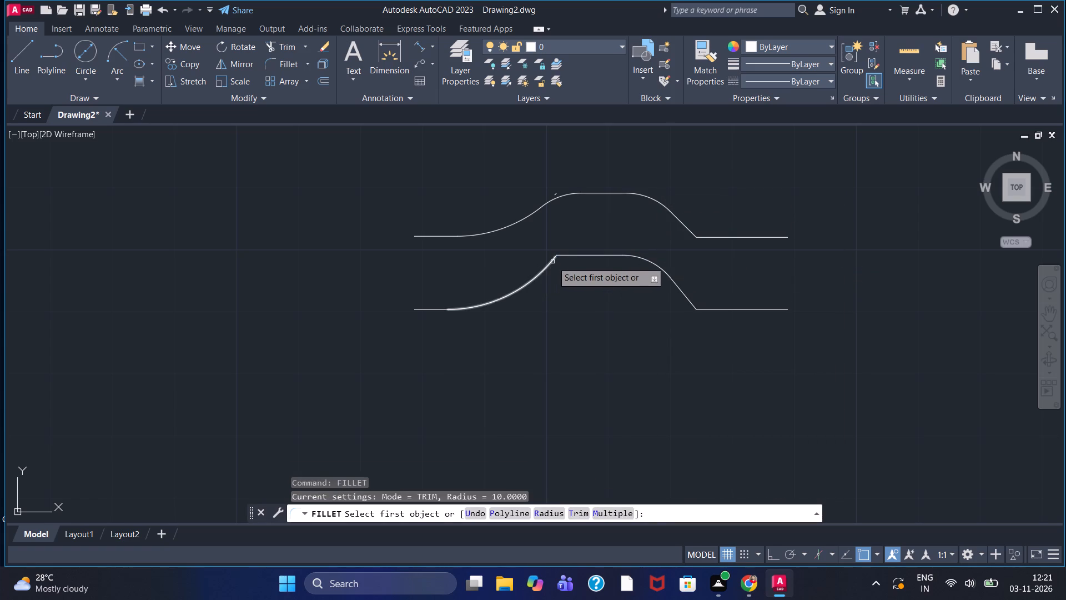
left_click(552, 262)
left_click(569, 254)
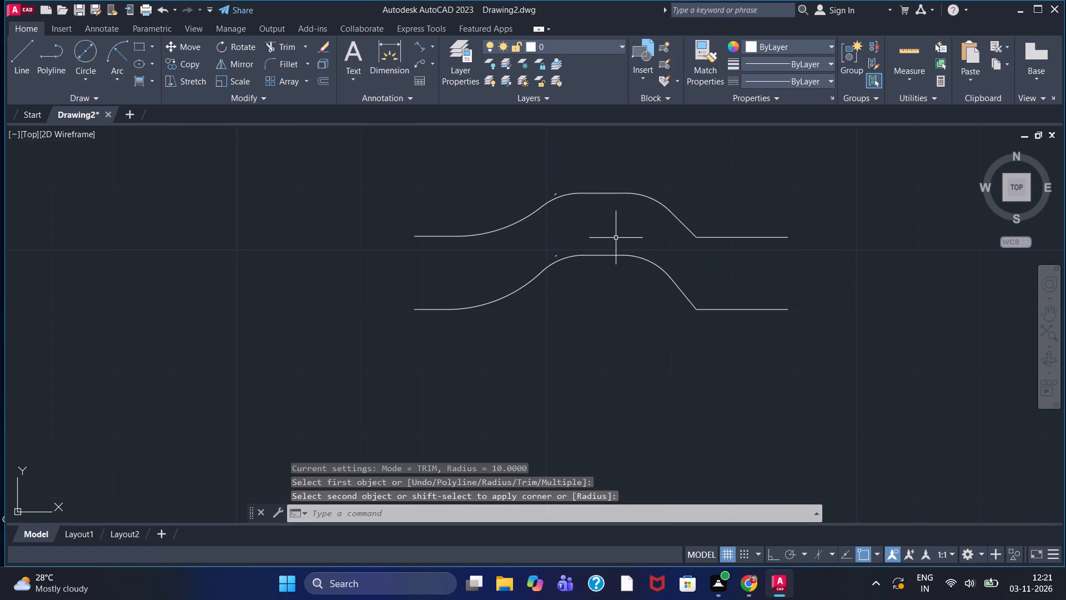
Fillet the corner between the falling slanted line and the right baseline on both profiles with radius 10.
right_click(616, 238)
left_click(660, 244)
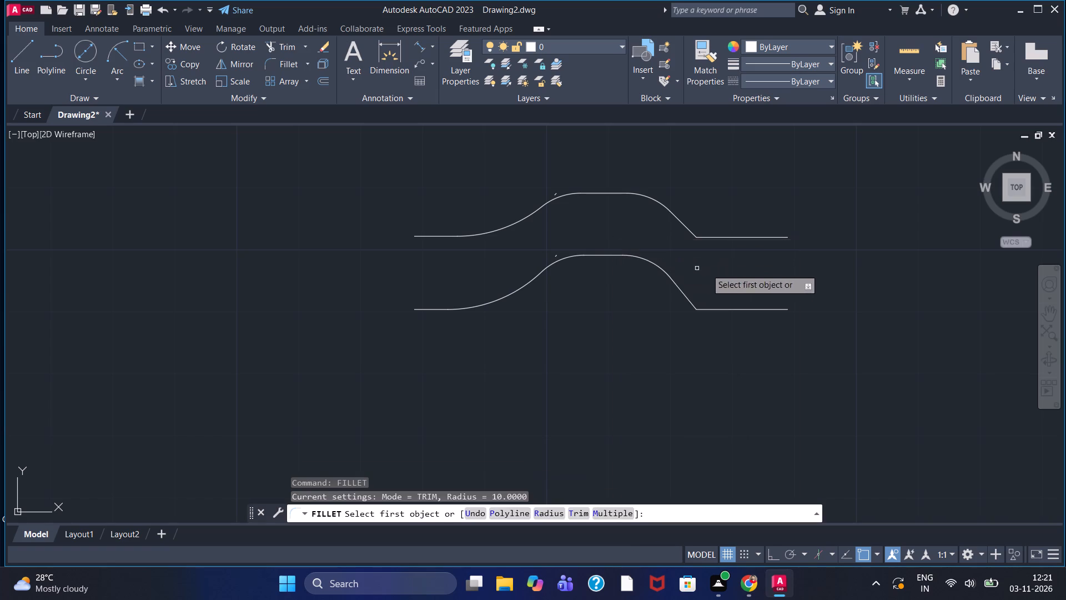
left_click(691, 234)
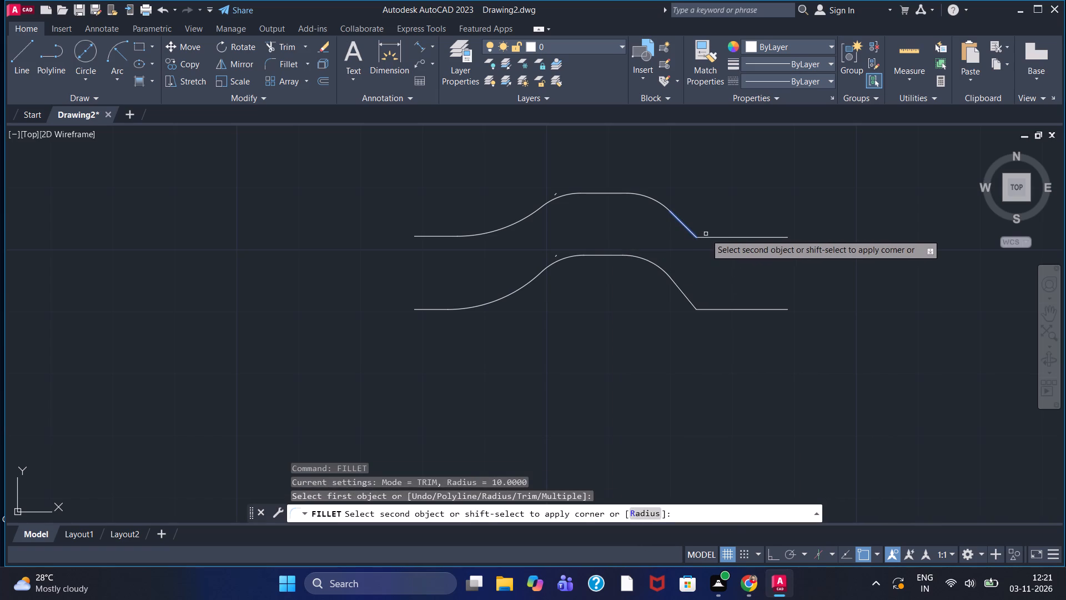
left_click(708, 237)
right_click(713, 215)
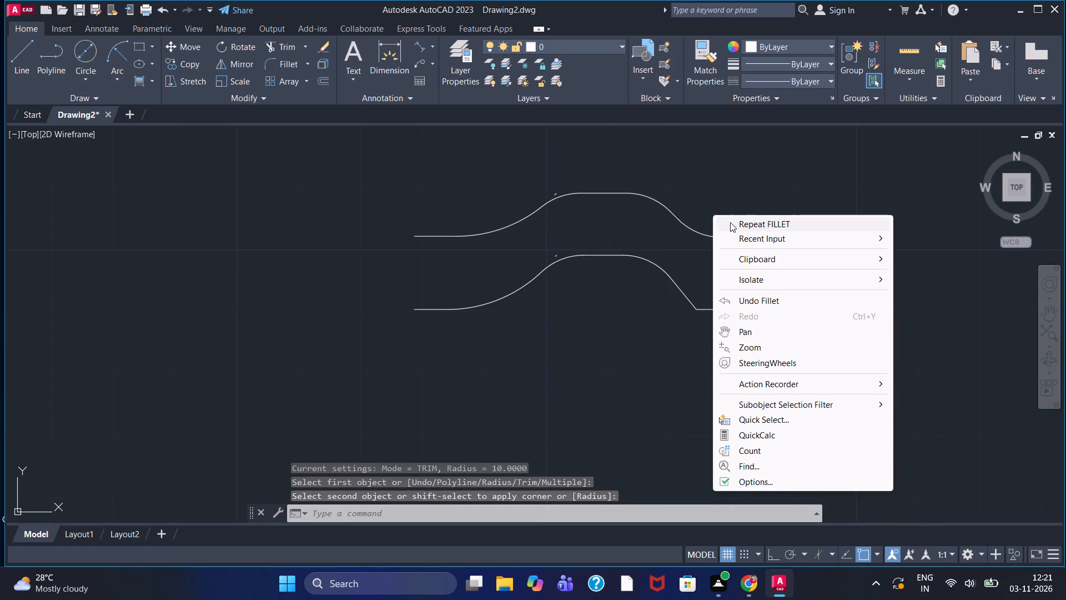
left_click(730, 222)
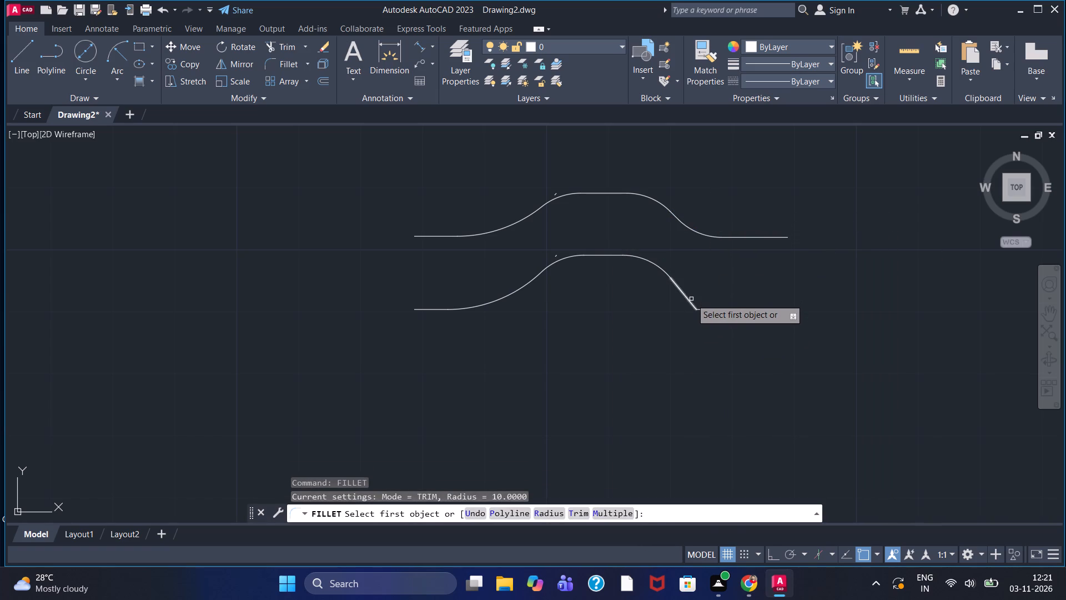
left_click(691, 301)
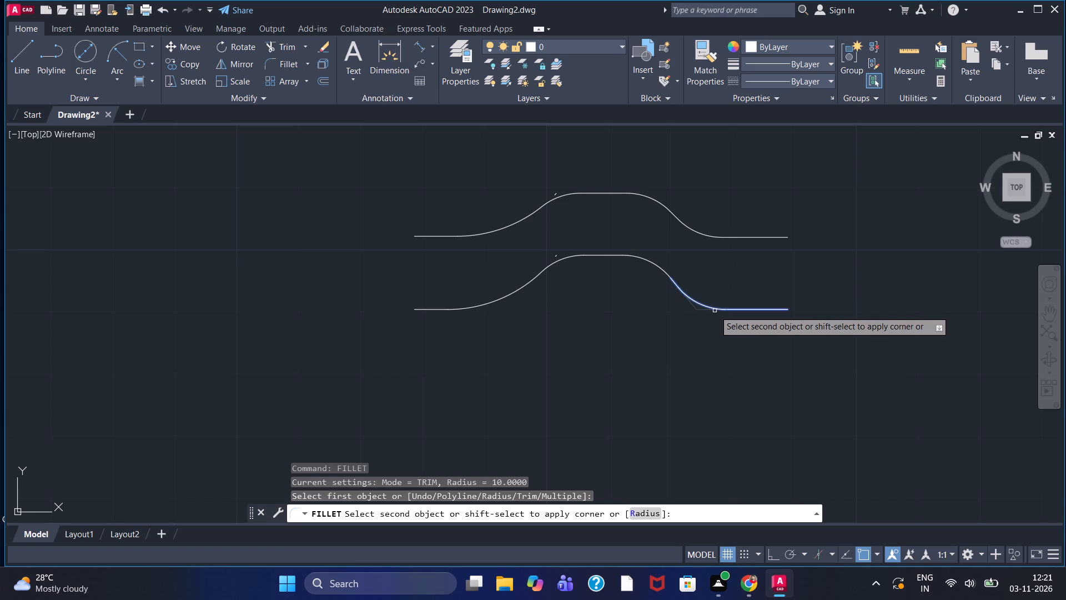
left_click(715, 311)
key("Escape")
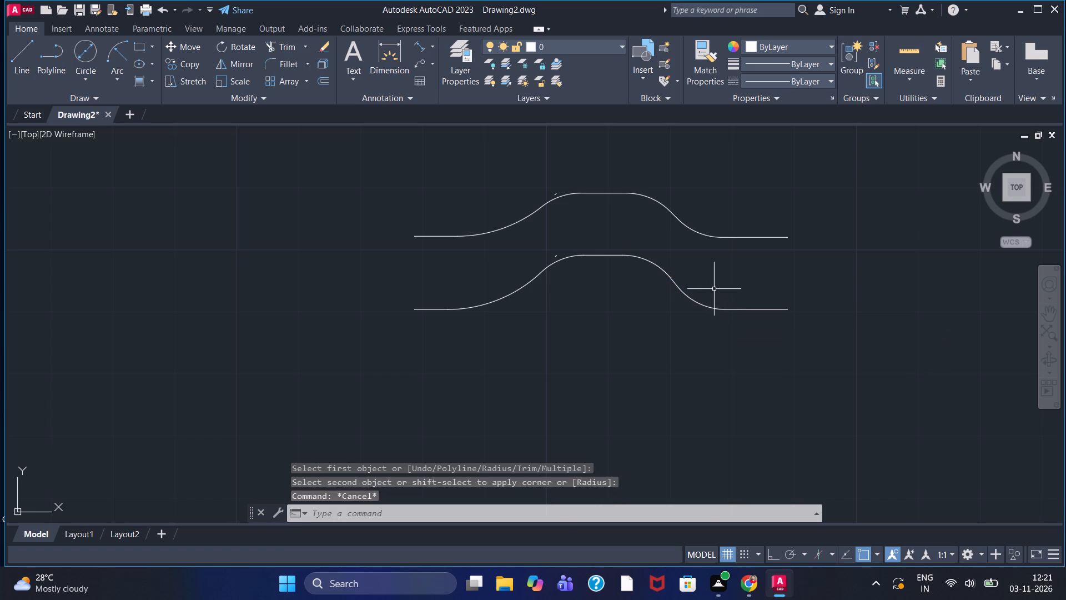
Erase the two tiny leftover line fragments above the left shoulder arcs of the upper and lower profiles.
scroll(540, 202, "up", 3)
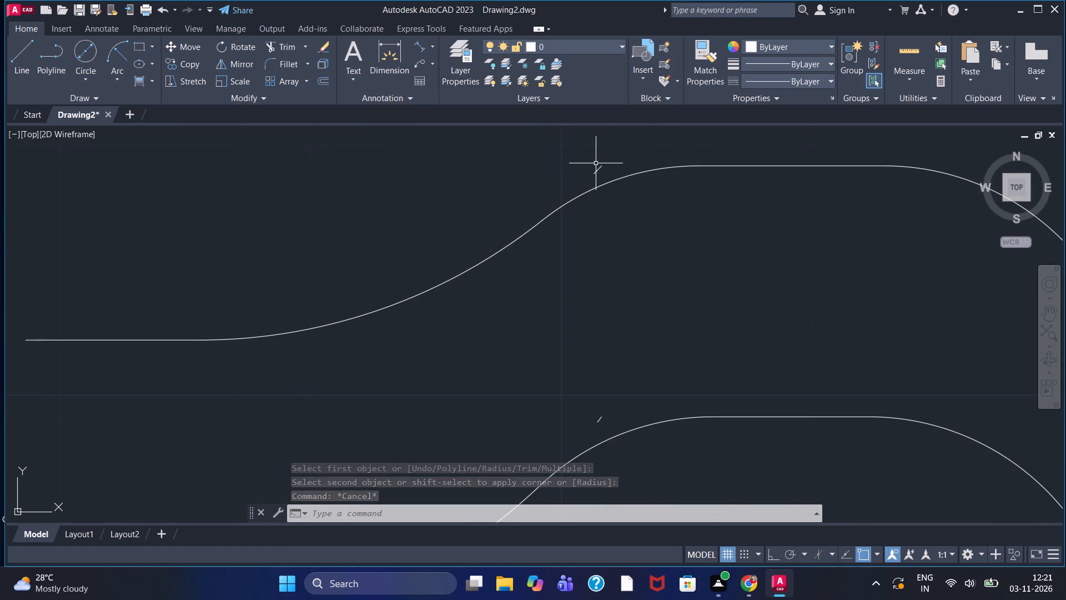
left_click(599, 168)
right_click(553, 160)
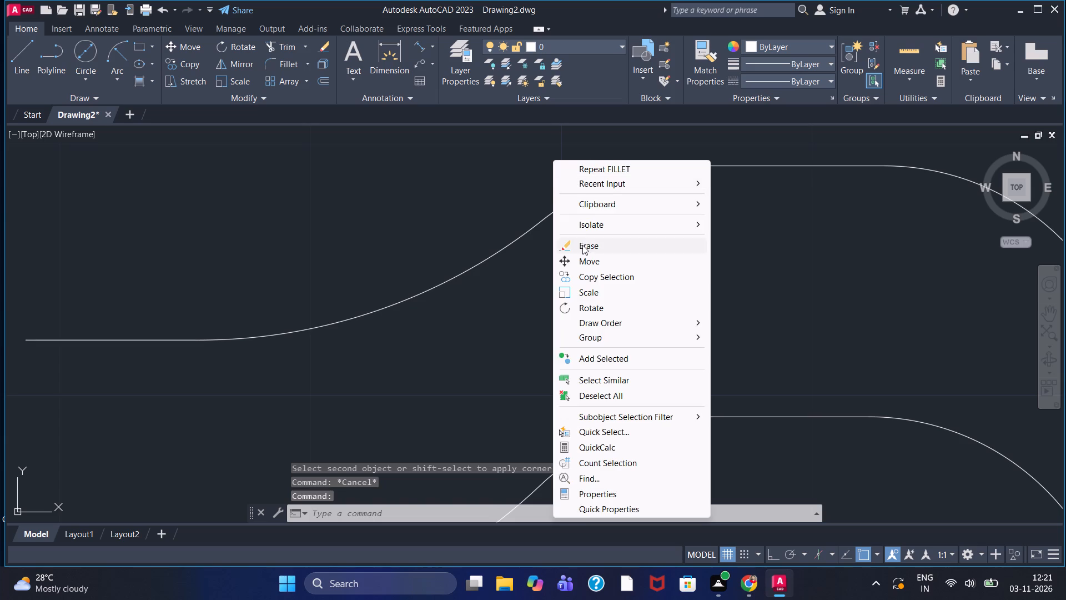
left_click(582, 245)
left_click(601, 420)
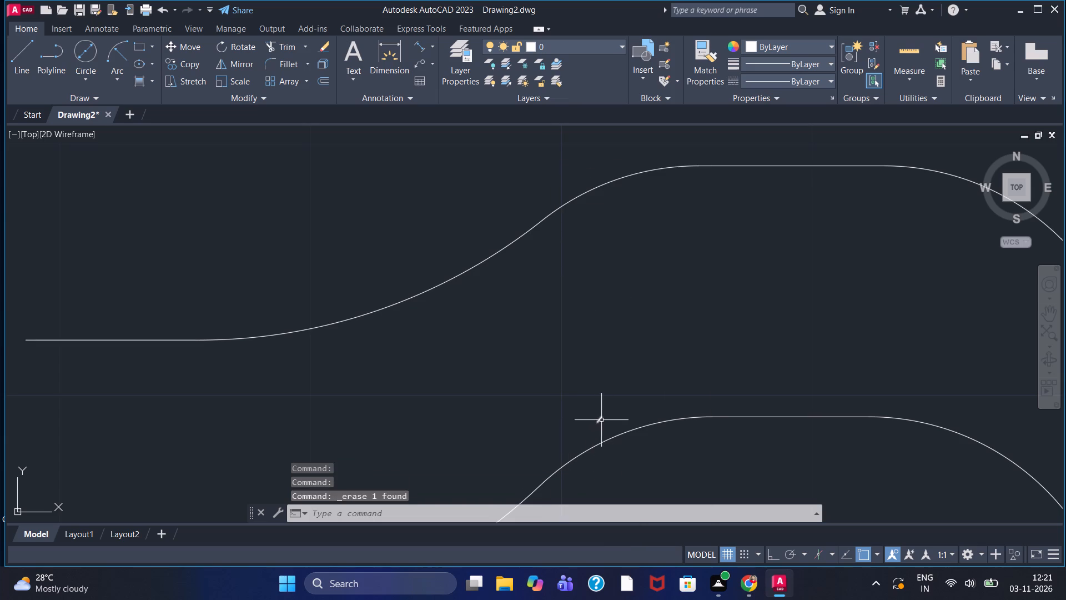
right_click(567, 348)
left_click(607, 293)
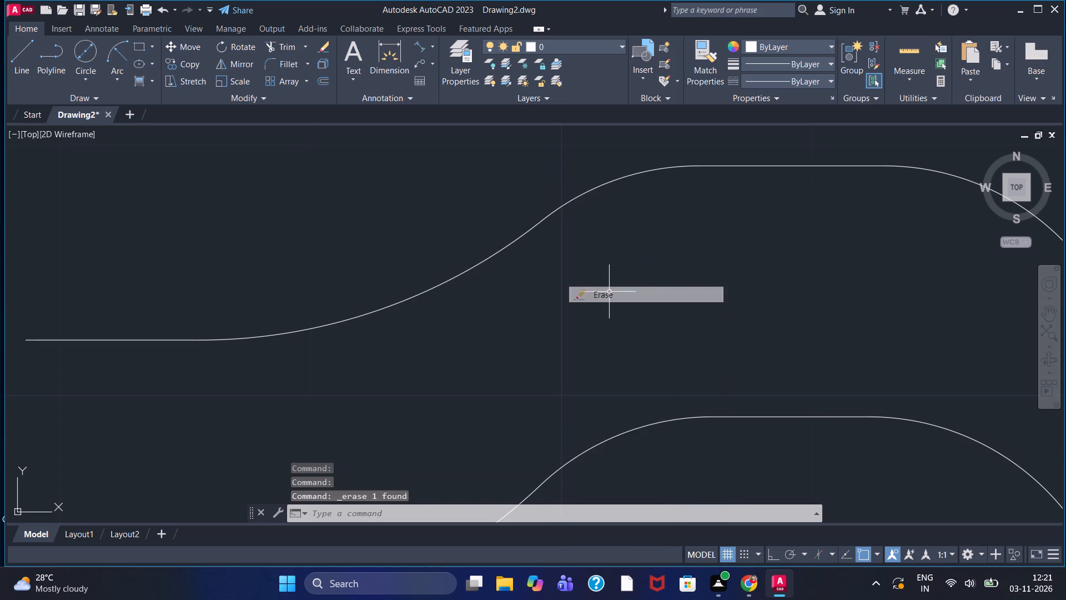
Offset the upper profile's left baseline and its rising arc about 1 unit downward, using the Through option.
scroll(611, 293, "down", 3)
middle_click_drag(632, 305, 574, 312)
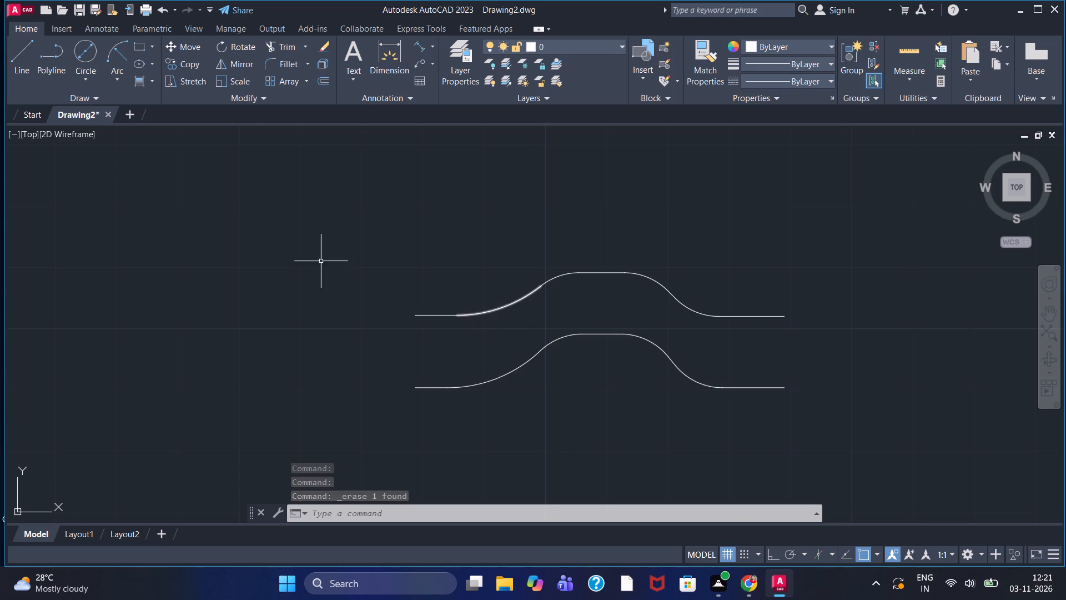
left_click(320, 80)
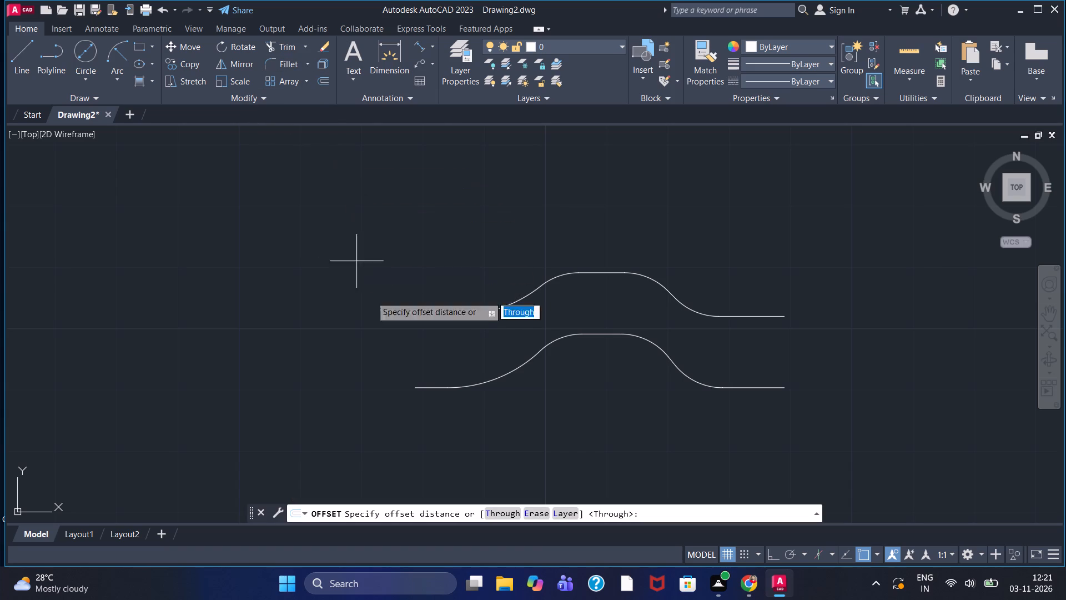
left_click_drag(505, 512, 504, 499)
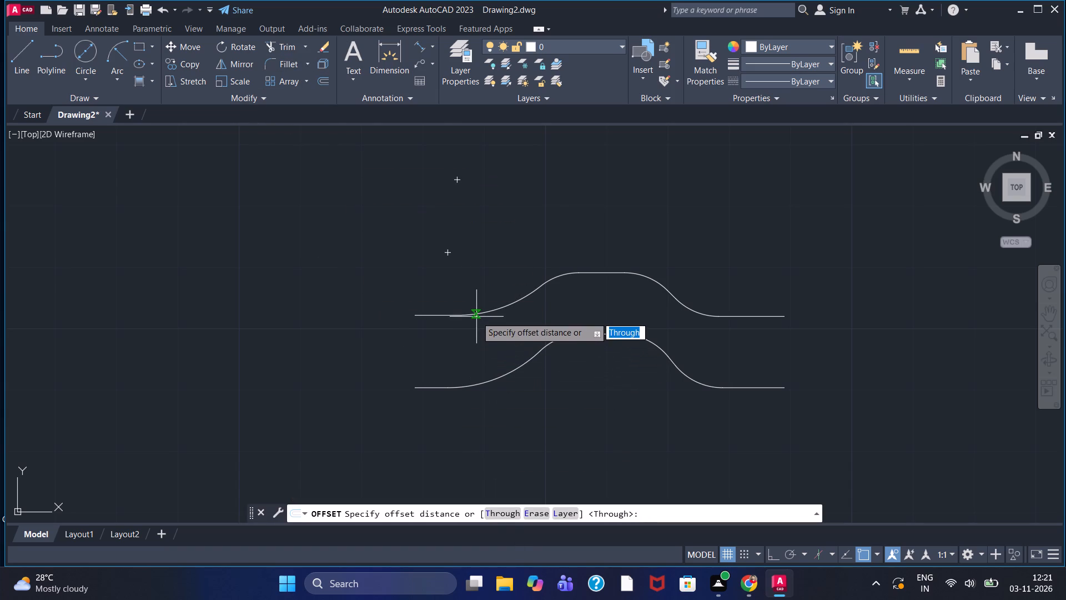
left_click(497, 514)
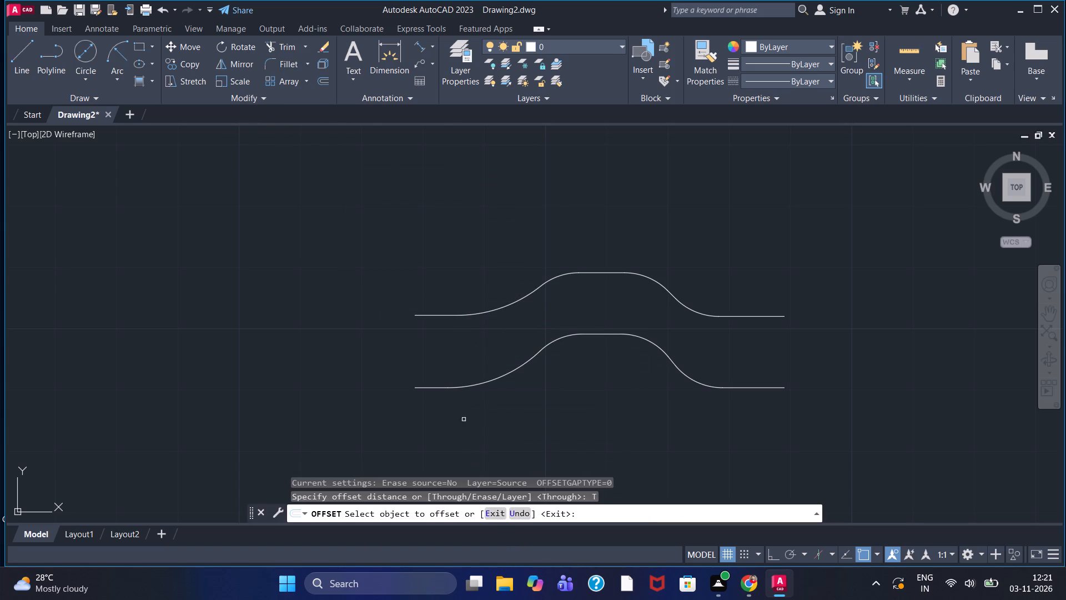
left_click(446, 316)
left_click(446, 319)
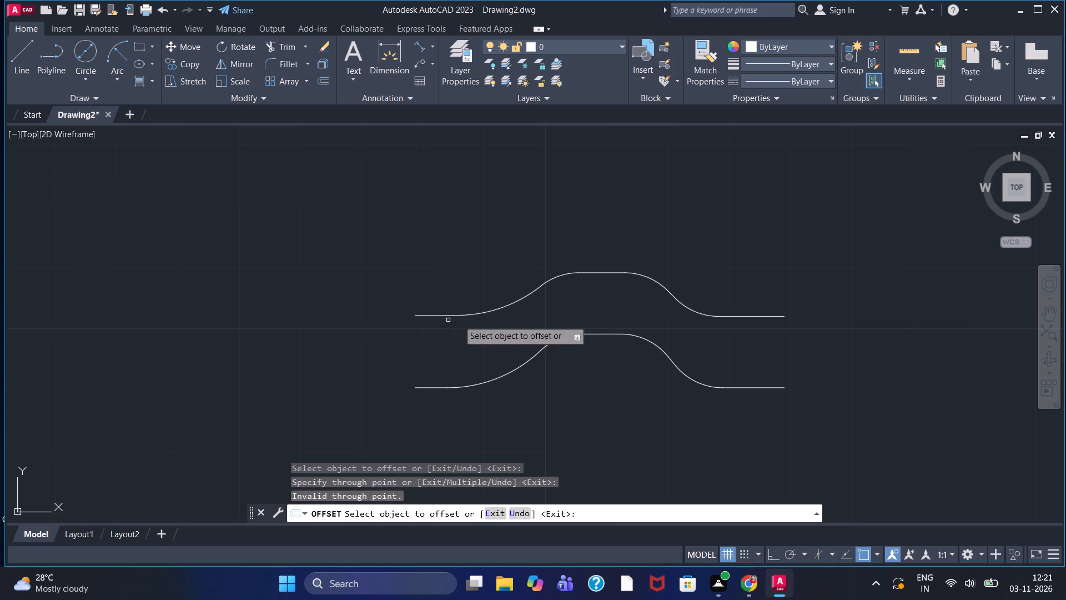
left_click(447, 316)
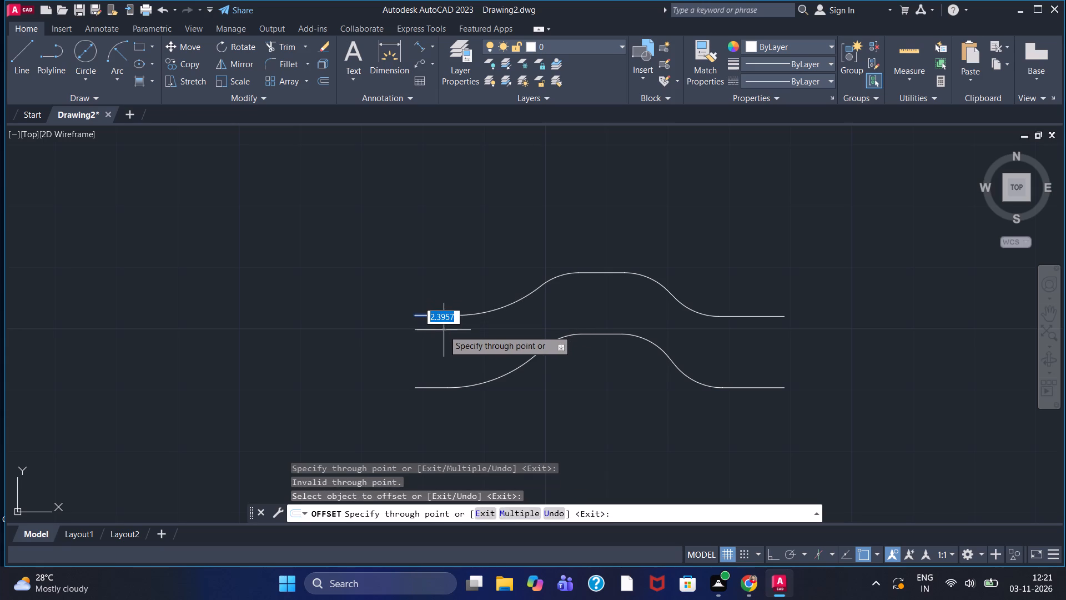
scroll(440, 325, "up", 2)
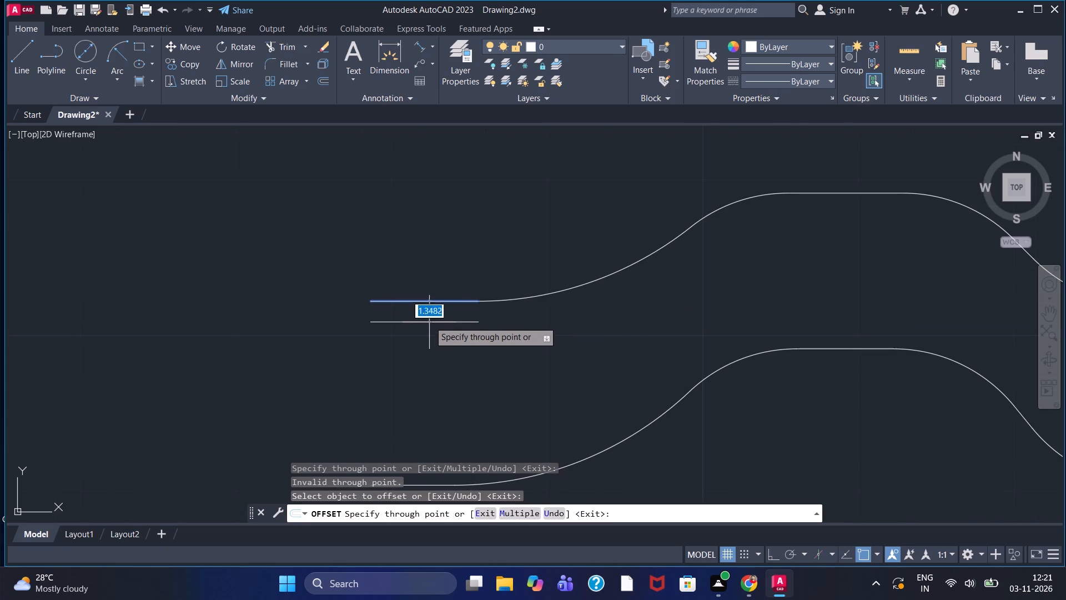
left_click(429, 317)
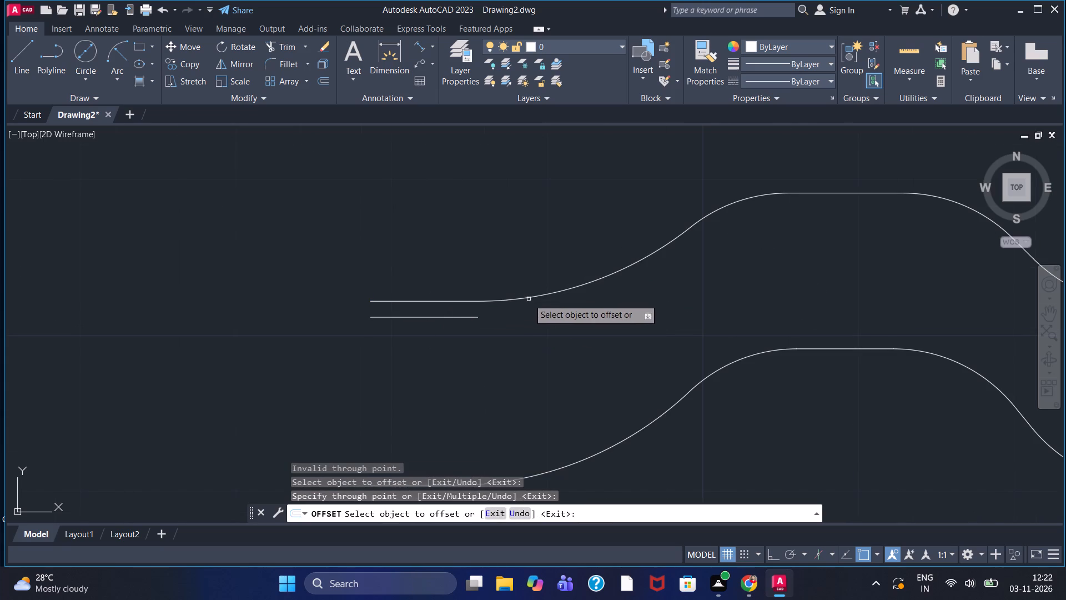
left_click(529, 299)
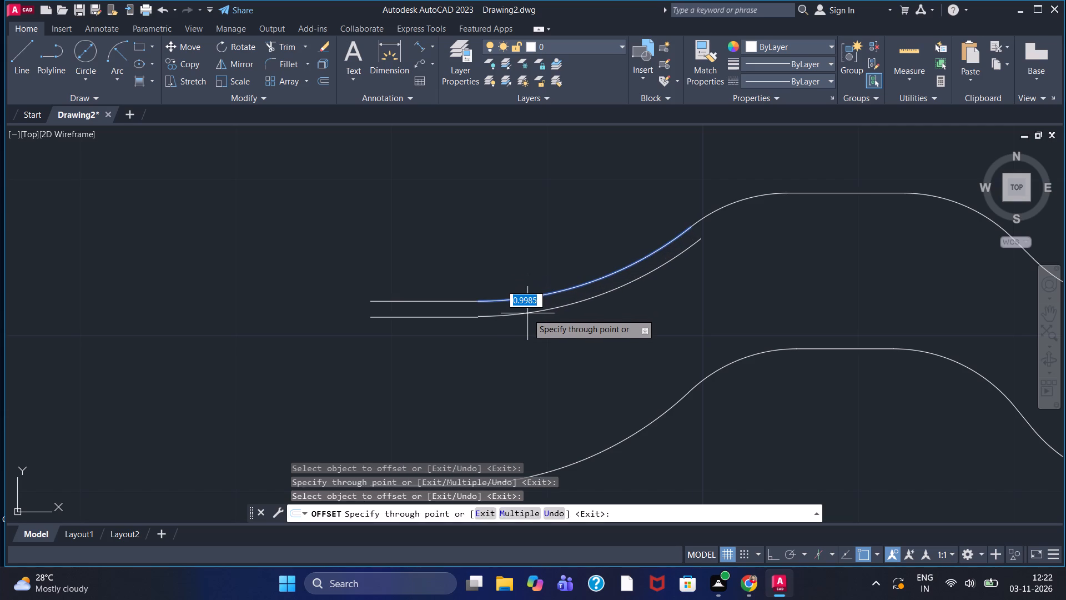
left_click(527, 314)
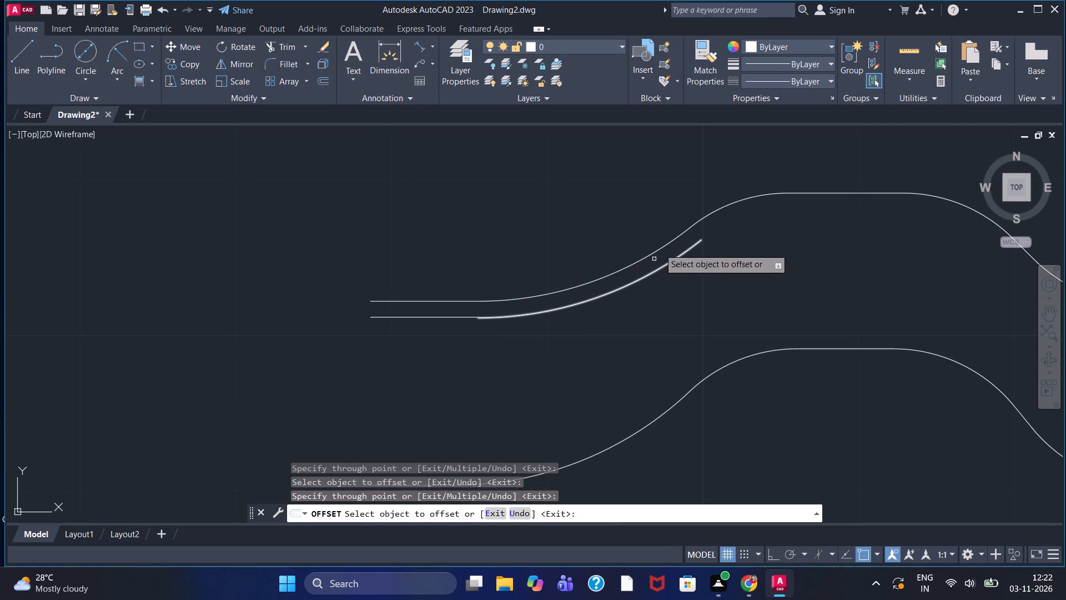
Offset the upper profile's left shoulder arc, flat top and right shoulder arc inward by about 1.1 units each.
left_click(733, 203)
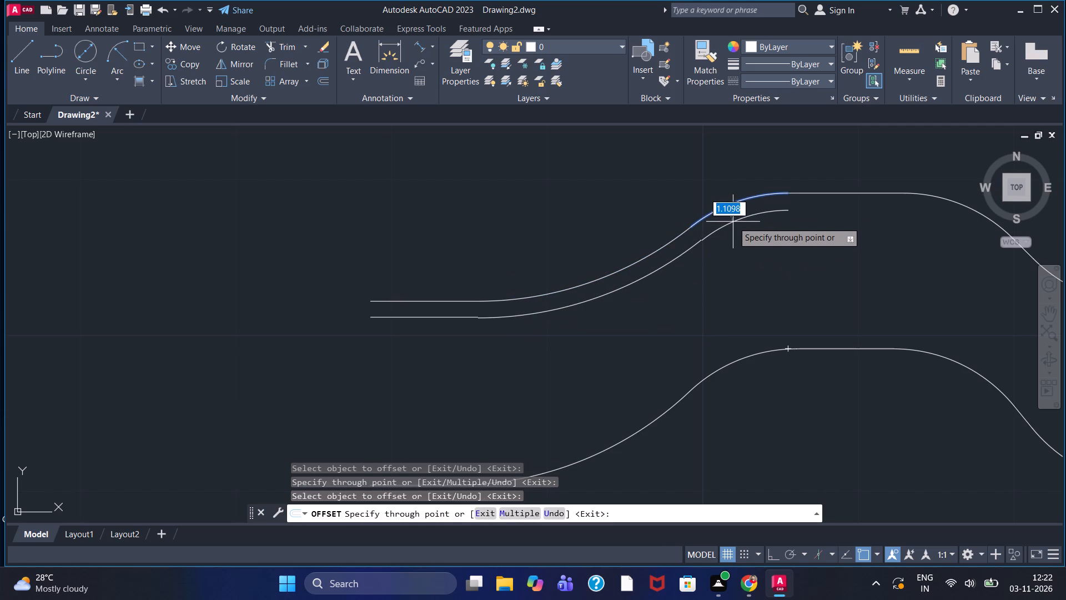
left_click(733, 222)
left_click(831, 193)
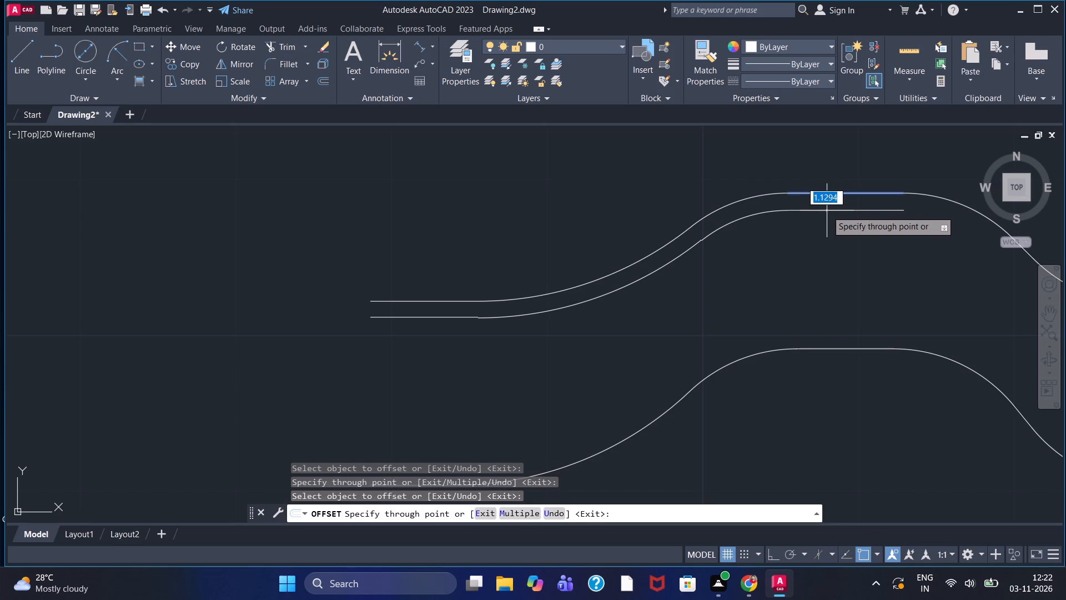
left_click(827, 211)
middle_click_drag(880, 257, 638, 260)
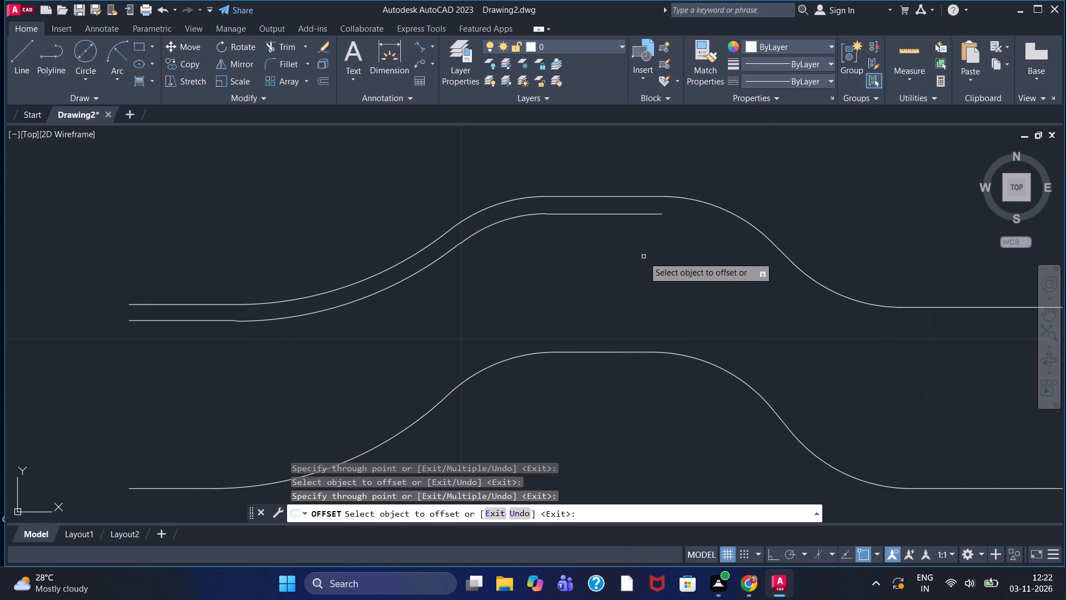
left_click(717, 206)
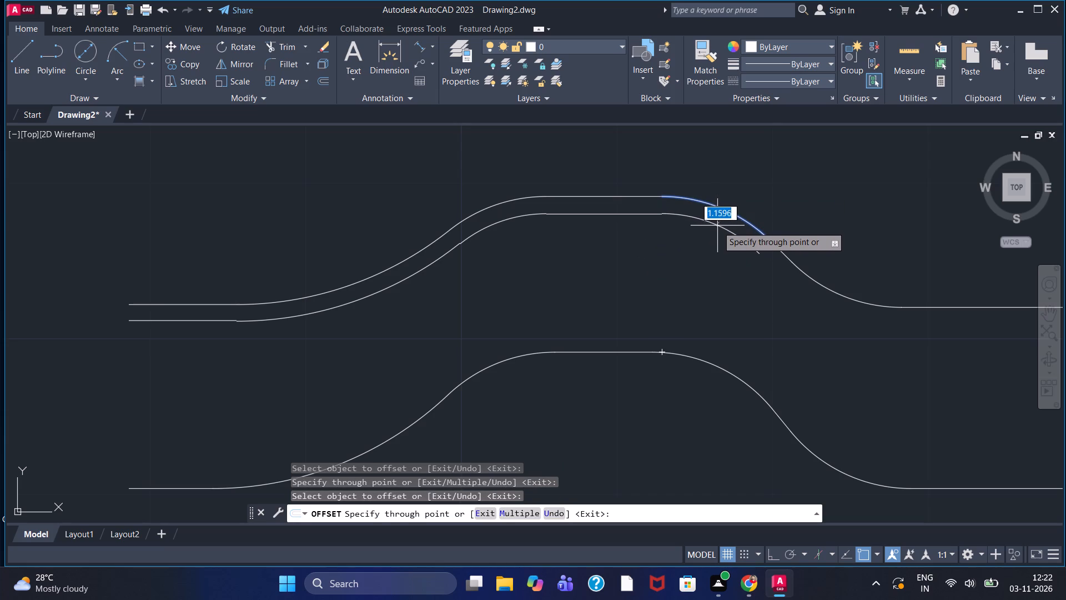
left_click(717, 226)
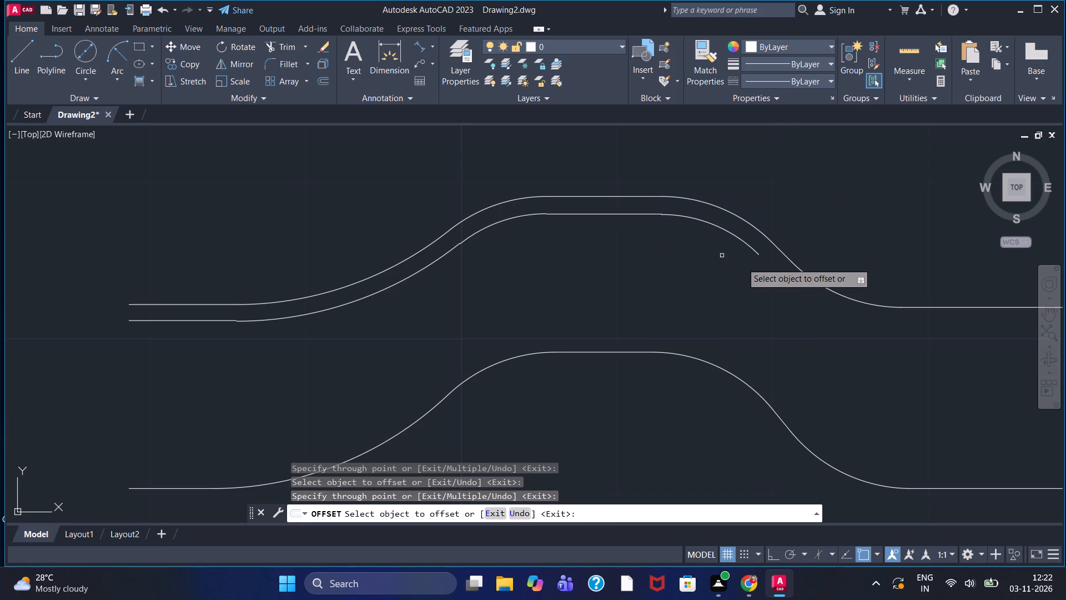
Offset the upper profile's lower right arc, falling slanted line and right baseline about 1 unit toward its underside.
left_click(811, 278)
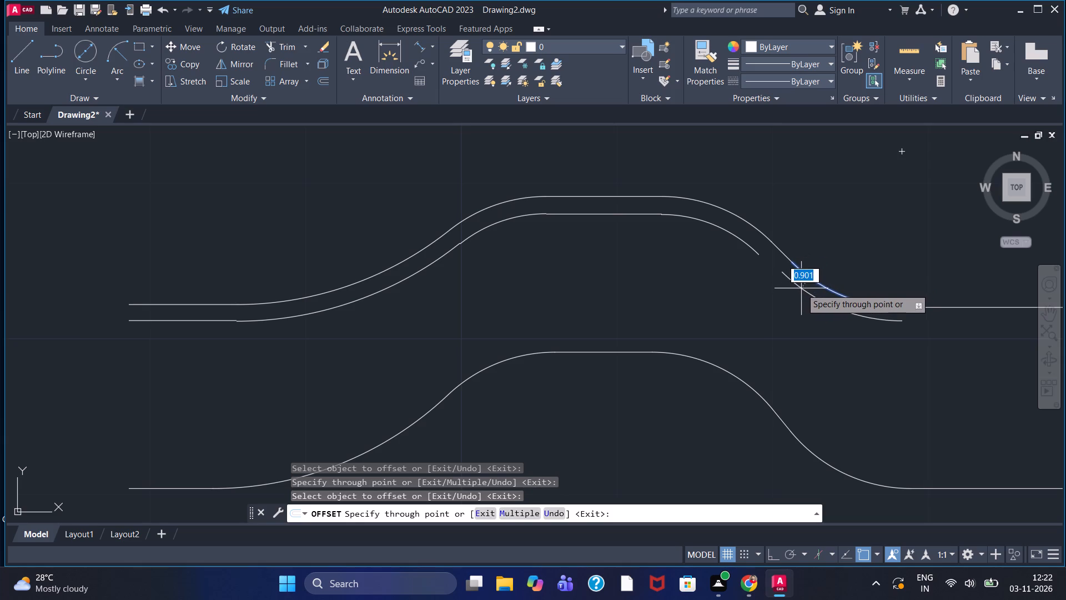
left_click(799, 291)
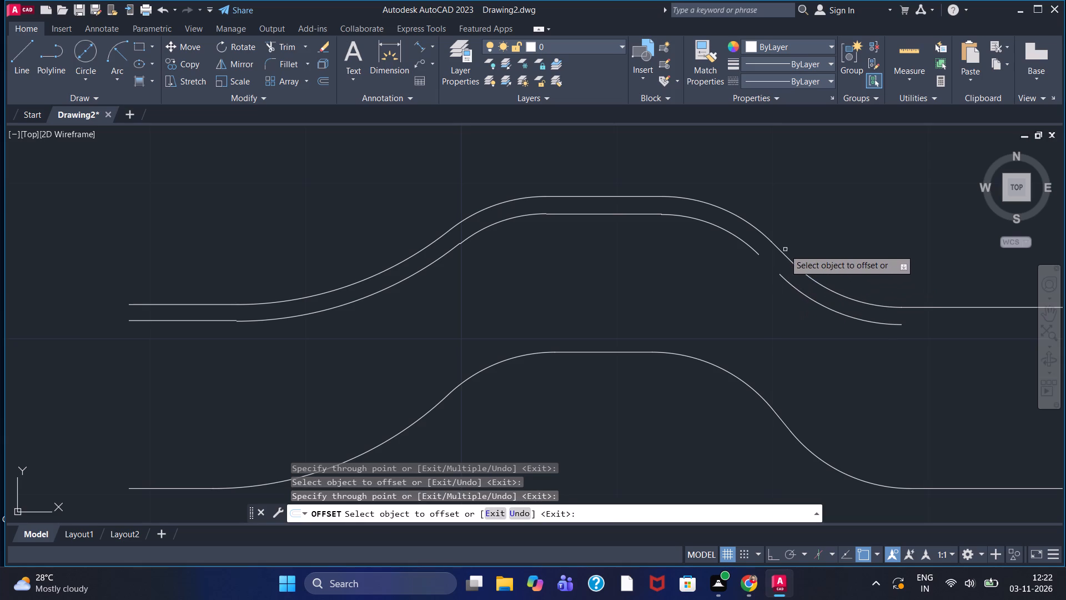
left_click(779, 251)
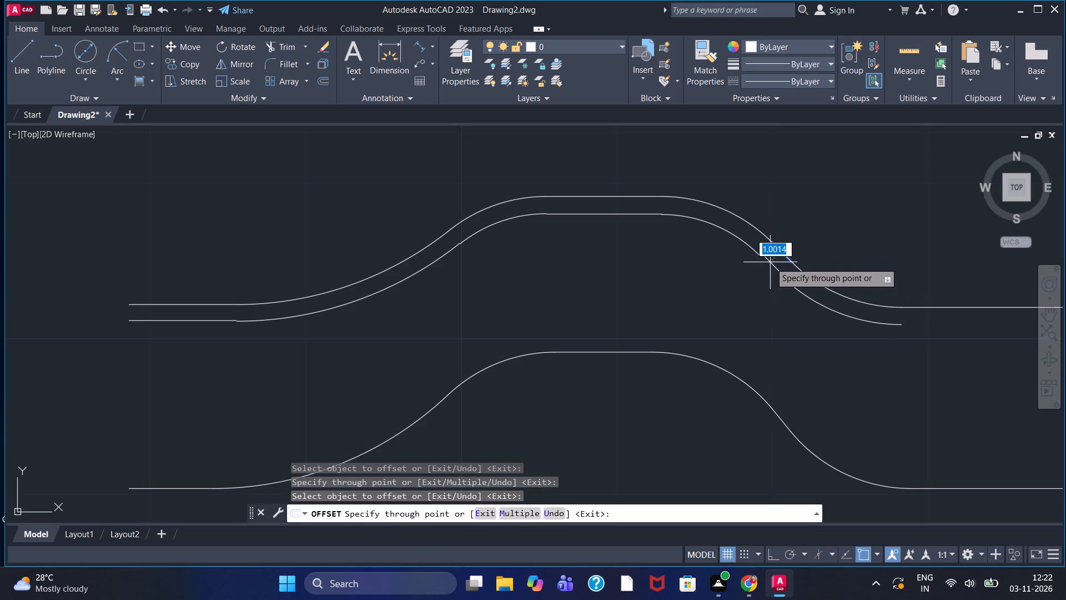
left_click(771, 267)
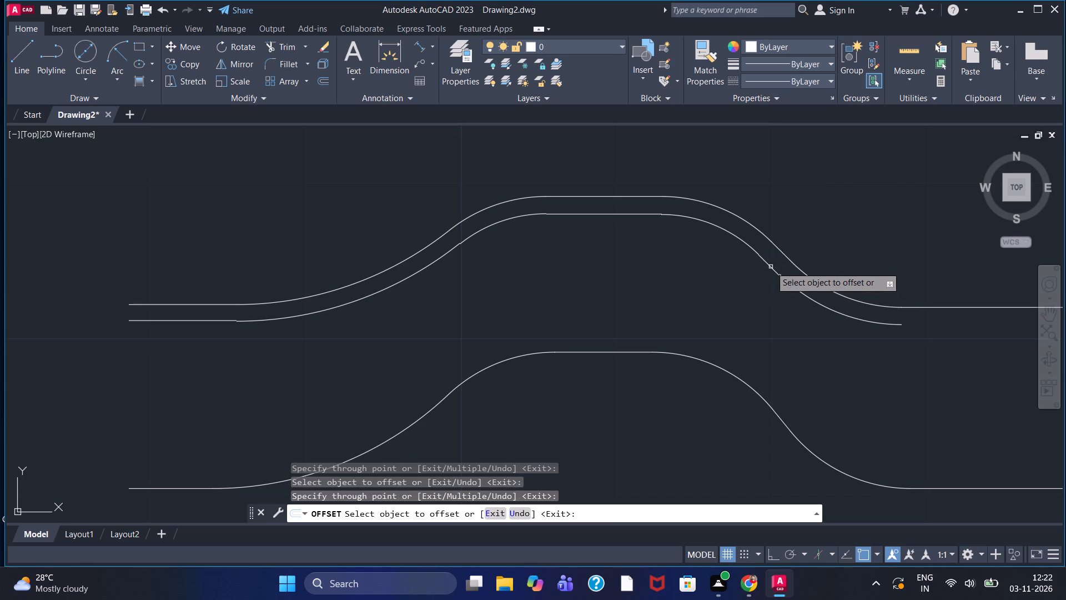
middle_click_drag(929, 335, 648, 288)
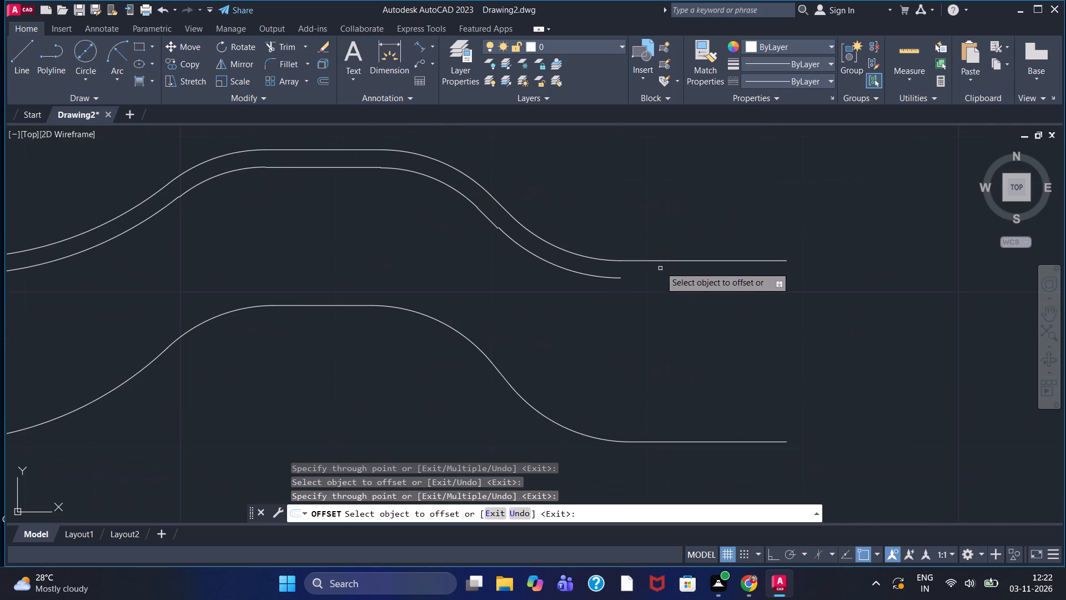
left_click(664, 262)
left_click(666, 278)
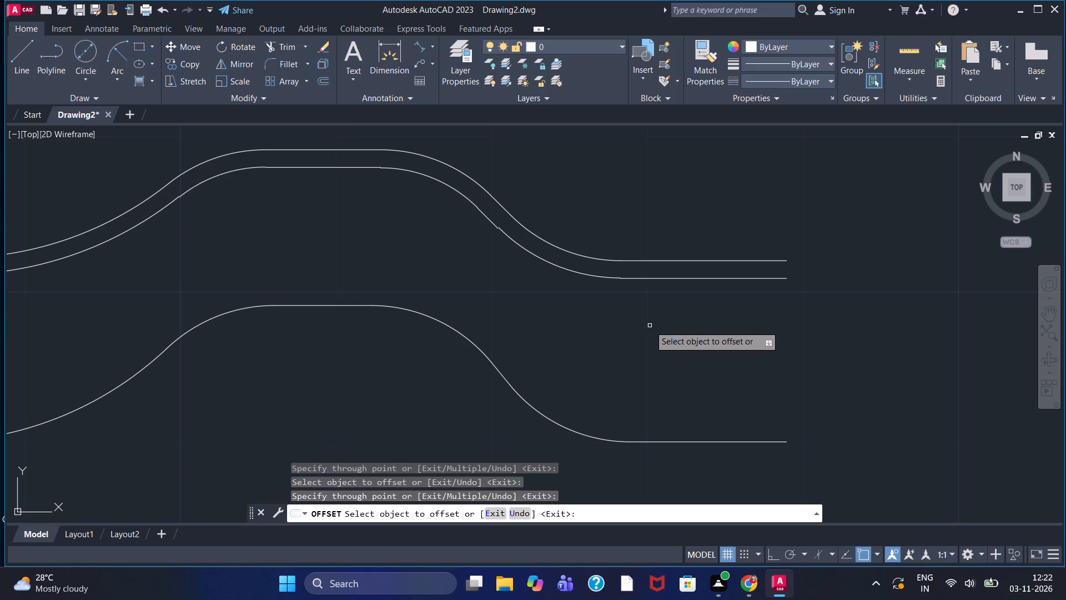
Offset the lower profile's right baseline, lower right arc and falling slanted line outward by about 1 unit each.
left_click(666, 442)
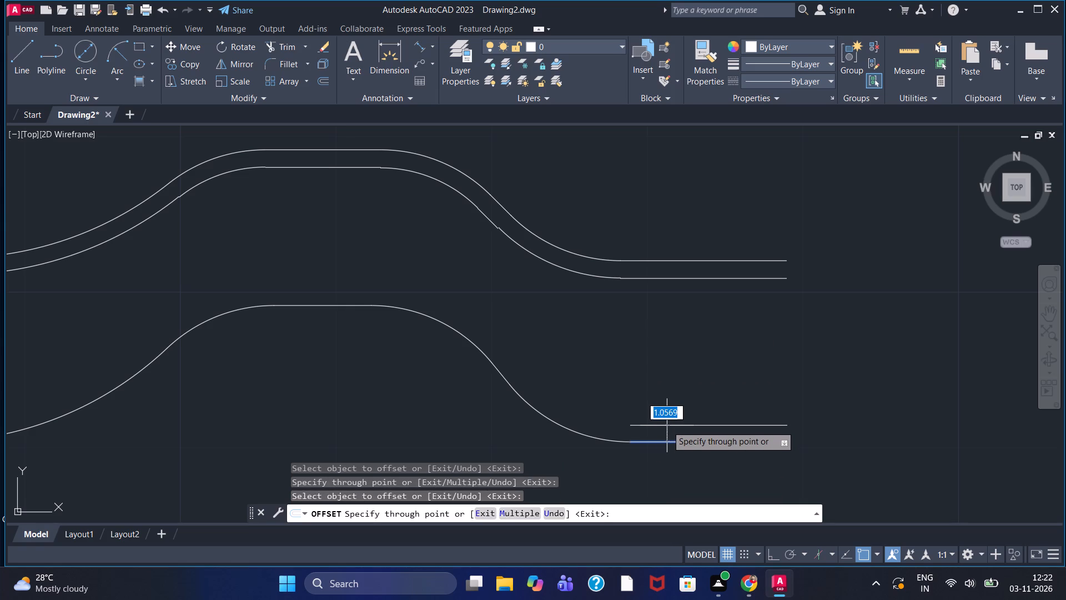
left_click(667, 426)
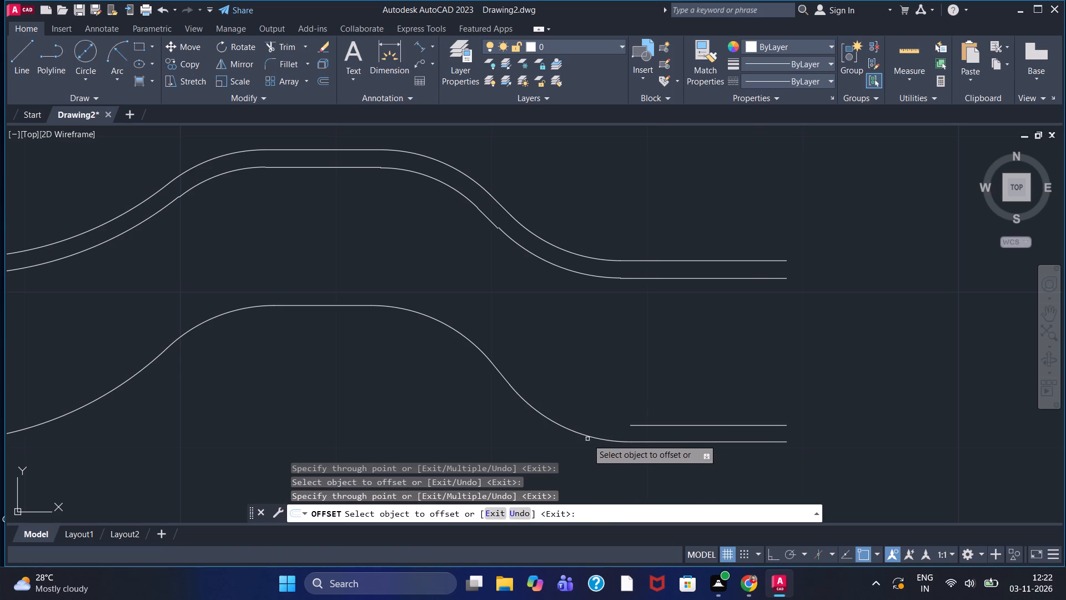
left_click(590, 436)
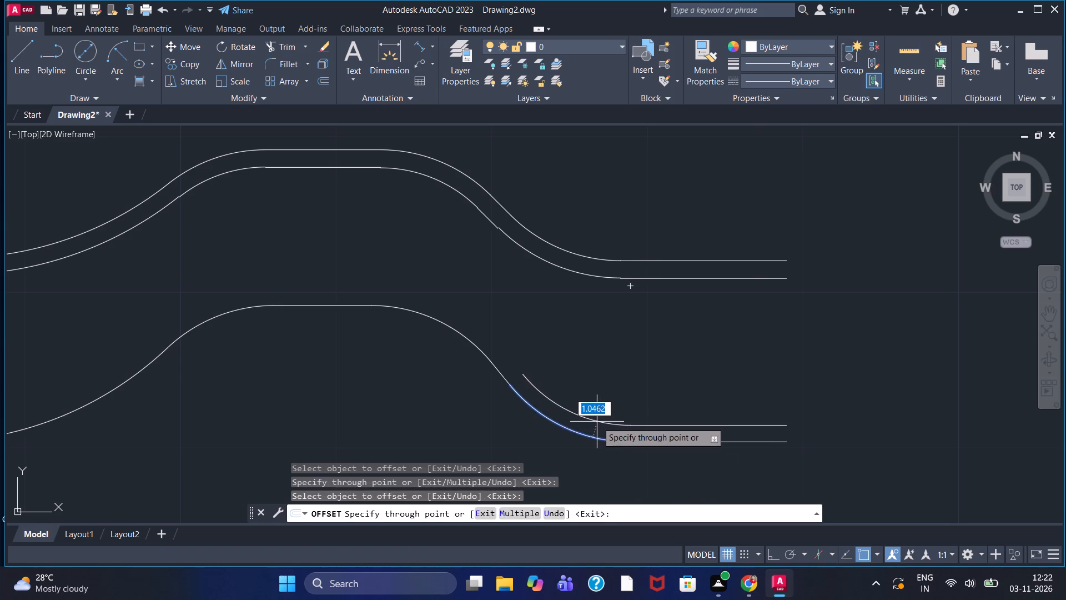
left_click(597, 422)
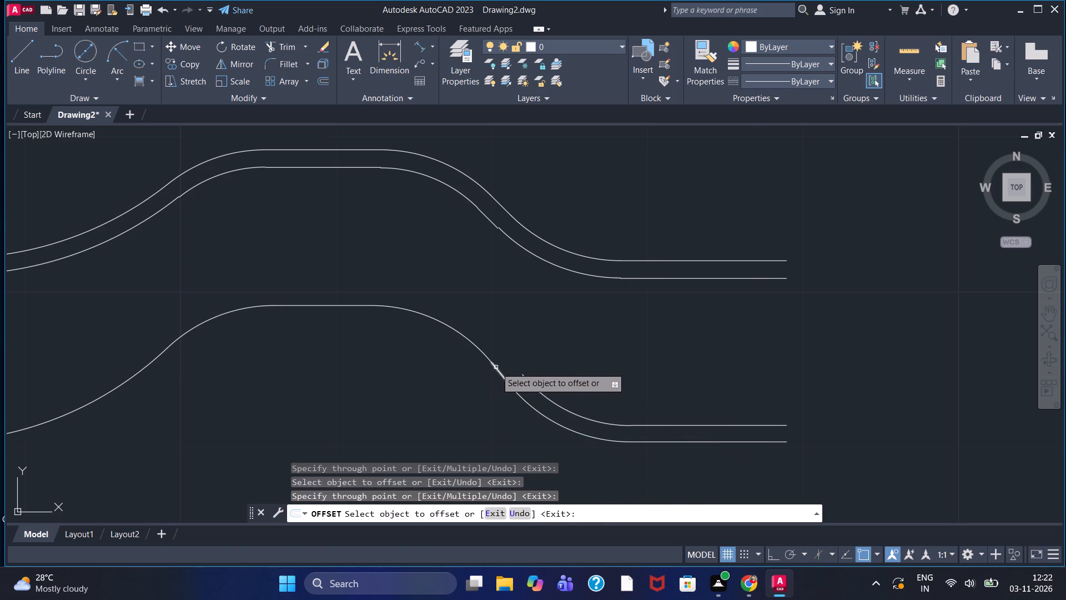
left_click(496, 367)
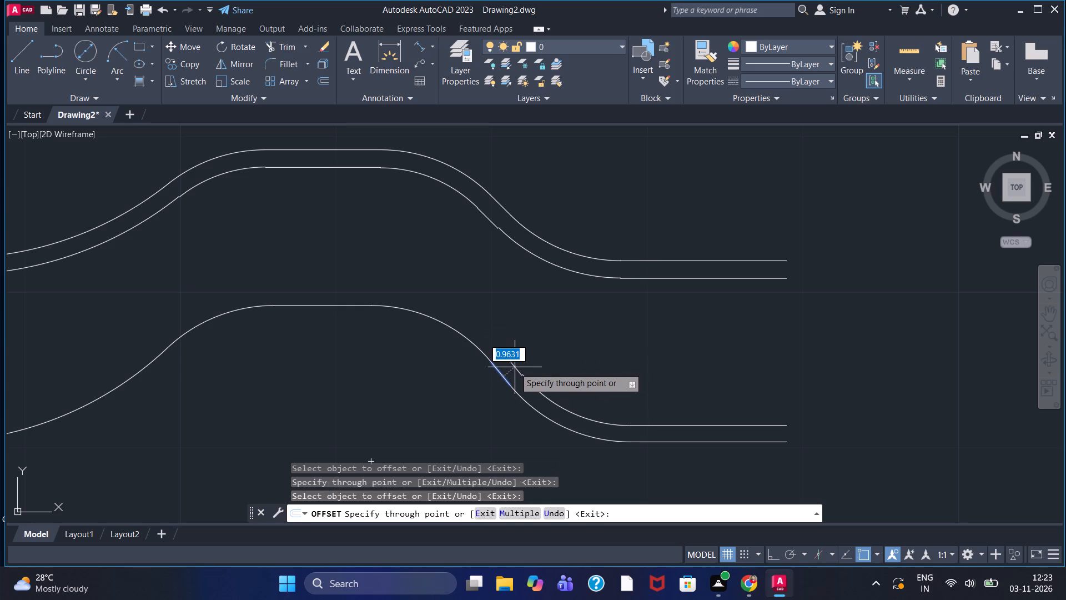
left_click(516, 367)
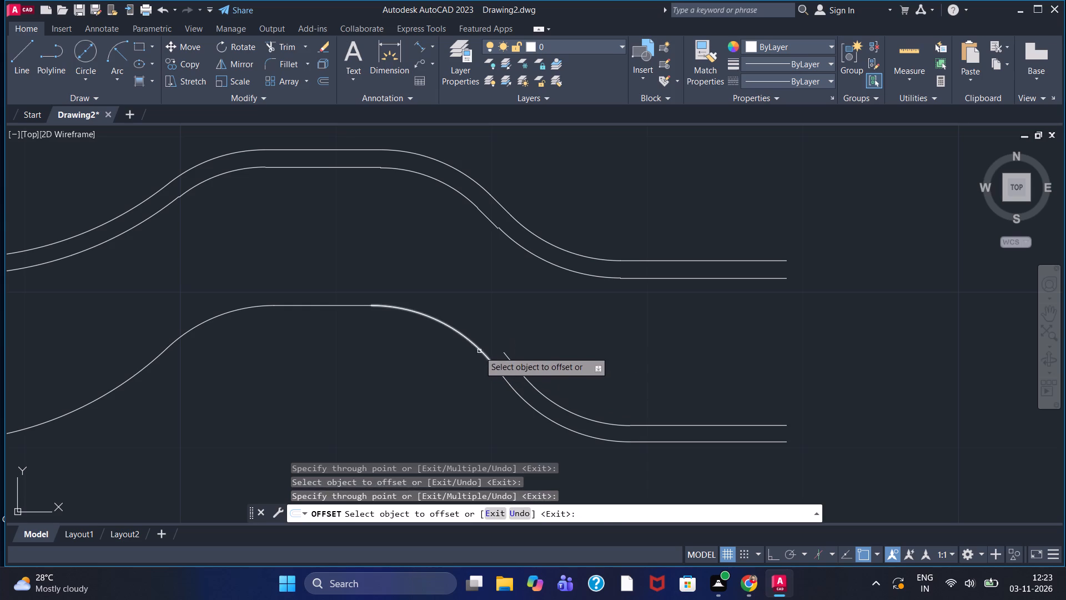
Offset the lower profile's right shoulder arc, flat top and left shoulder arc outward by about 1 unit each.
left_click(479, 348)
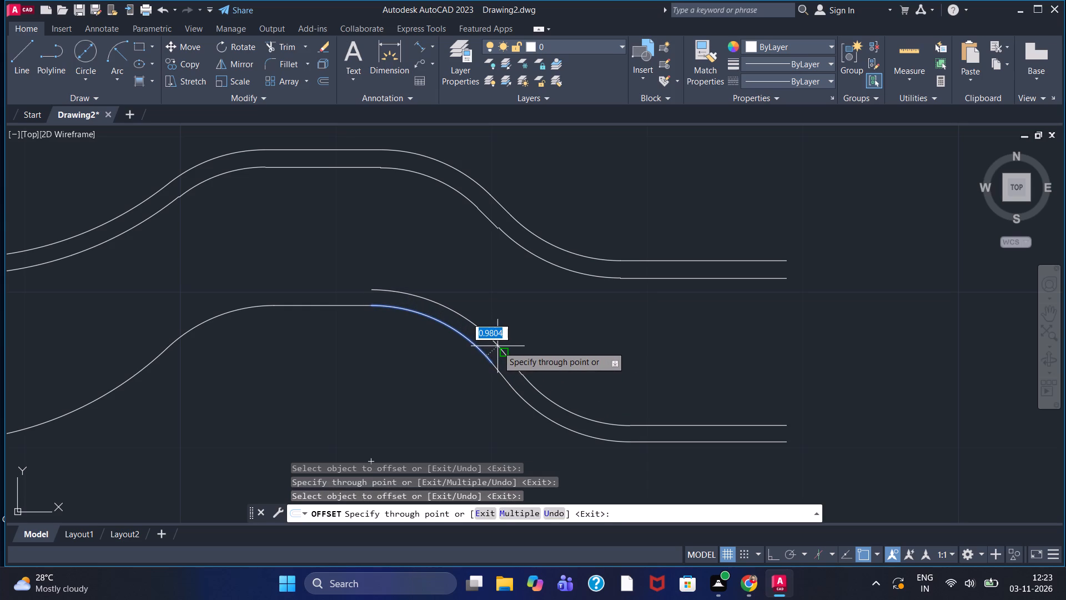
left_click(497, 346)
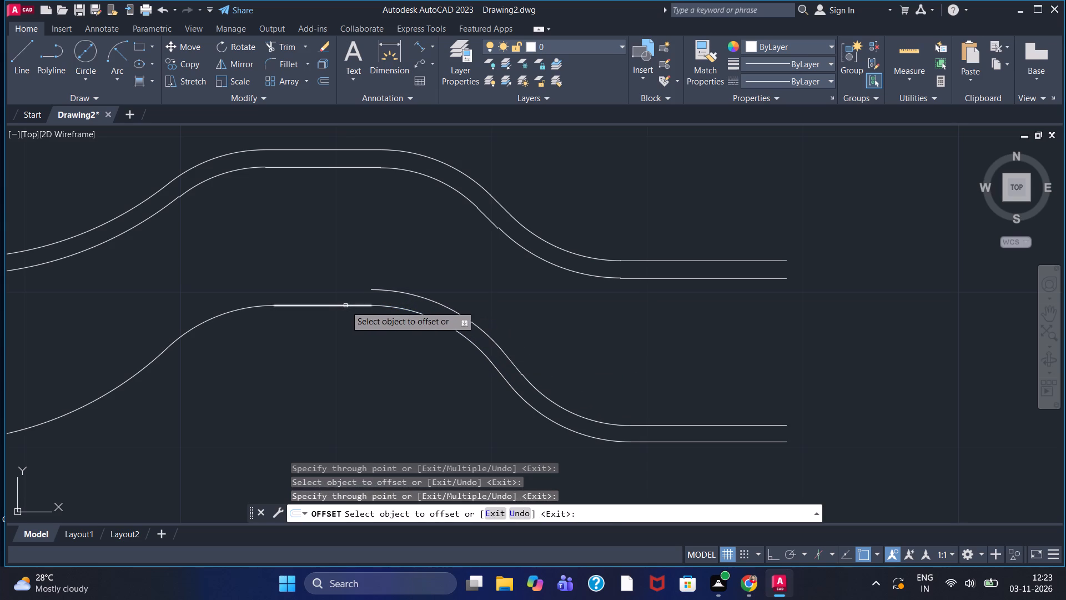
left_click(345, 306)
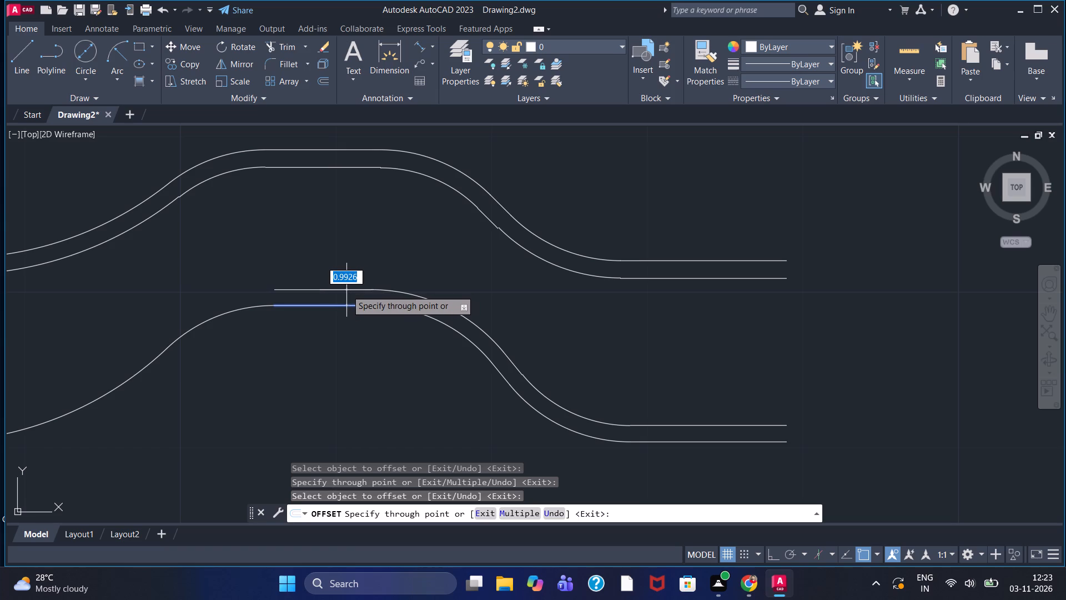
left_click(346, 290)
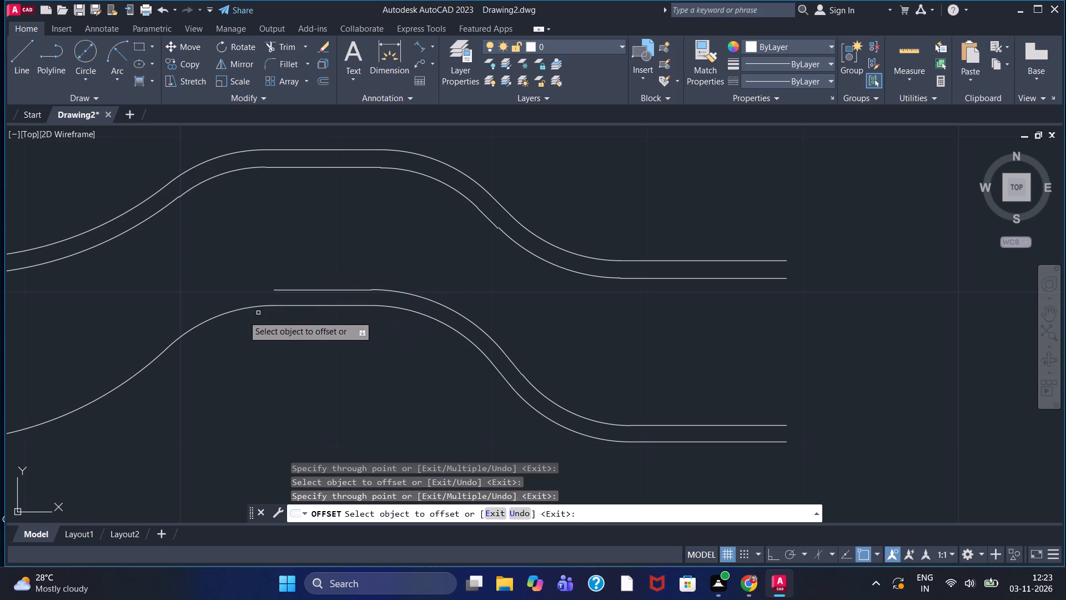
scroll(243, 316, "up", 1)
left_click(248, 302)
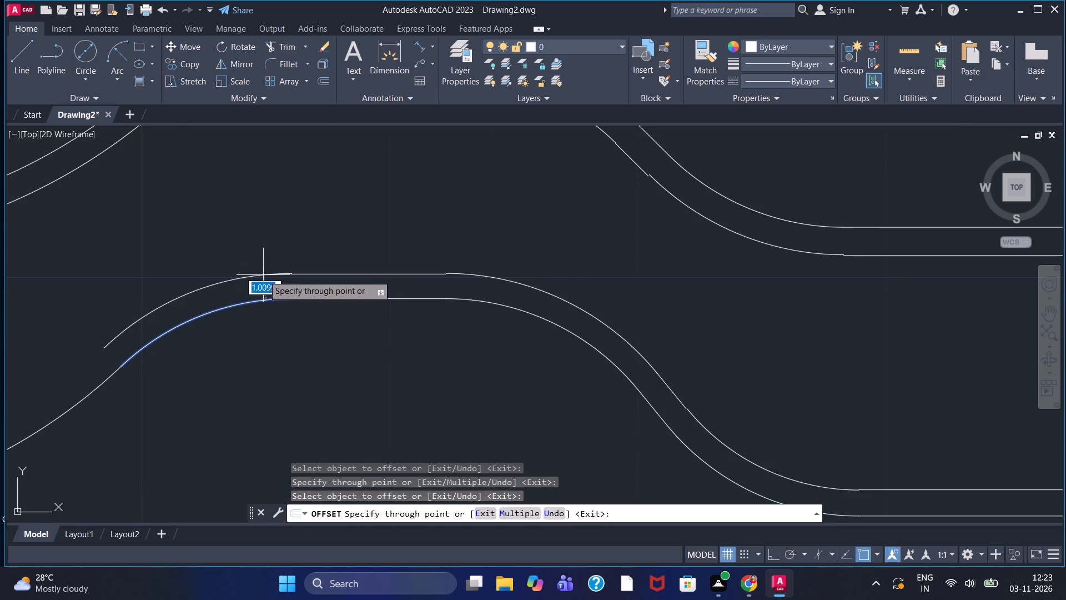
left_click(265, 276)
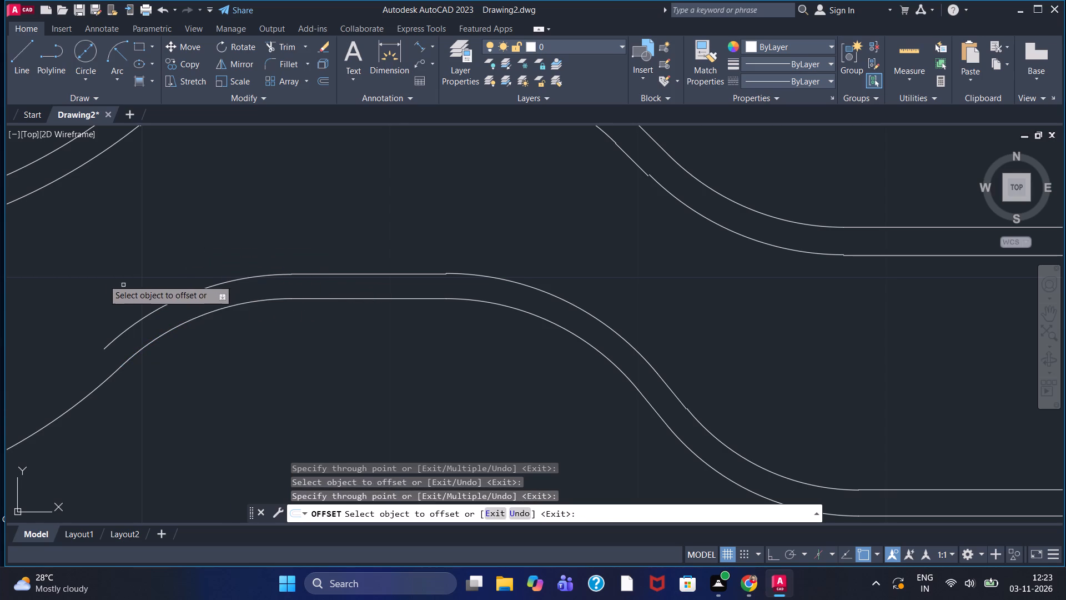
Offset the lower profile's left baseline about 1 unit upward.
middle_click_drag(98, 275, 403, 174)
scroll(371, 201, "down", 1)
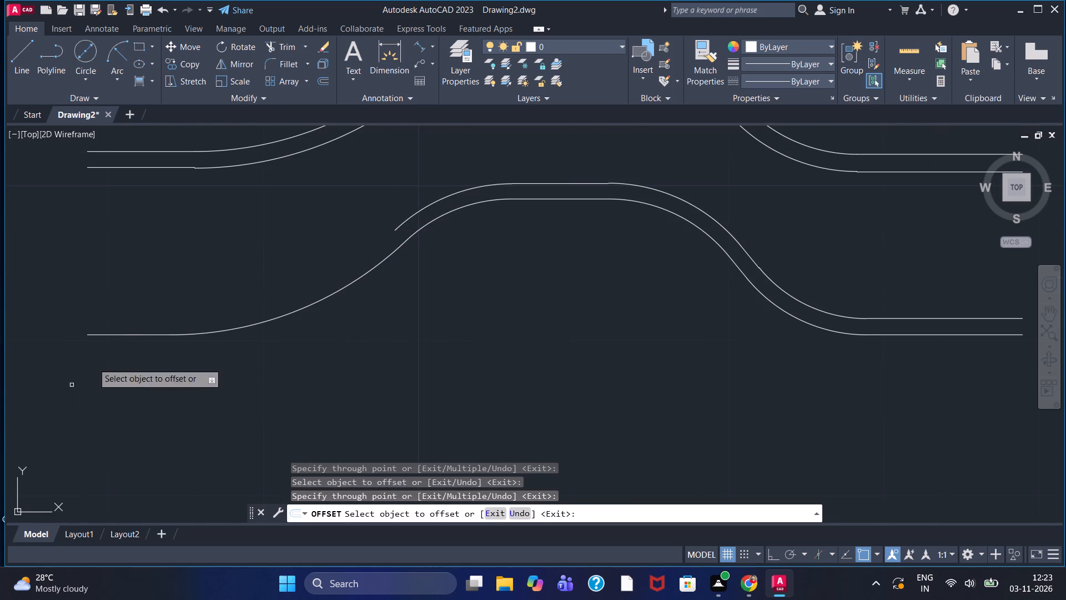
left_click(139, 334)
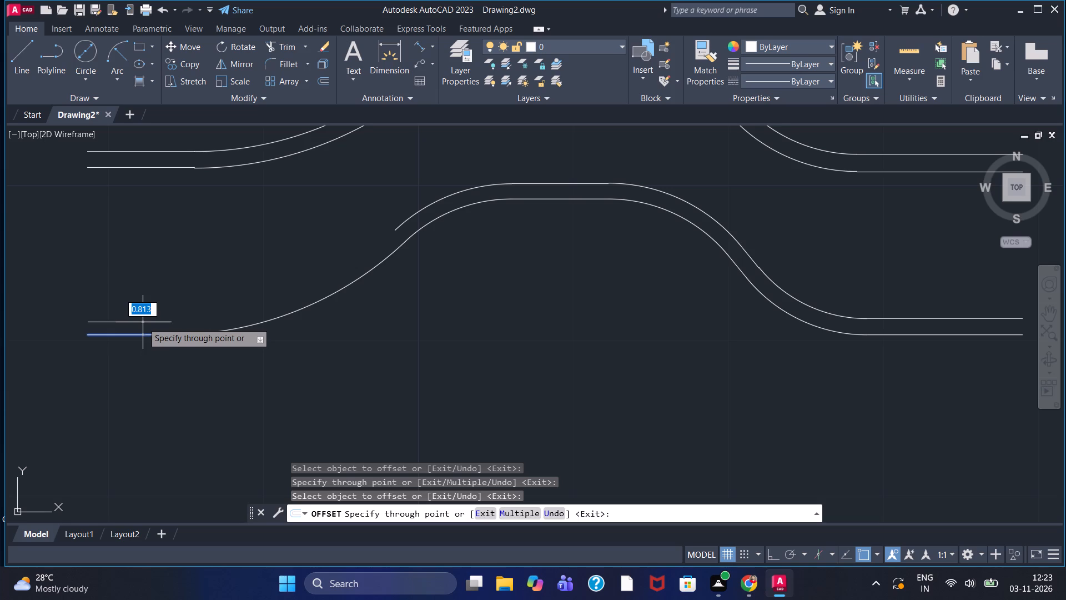
left_click(143, 318)
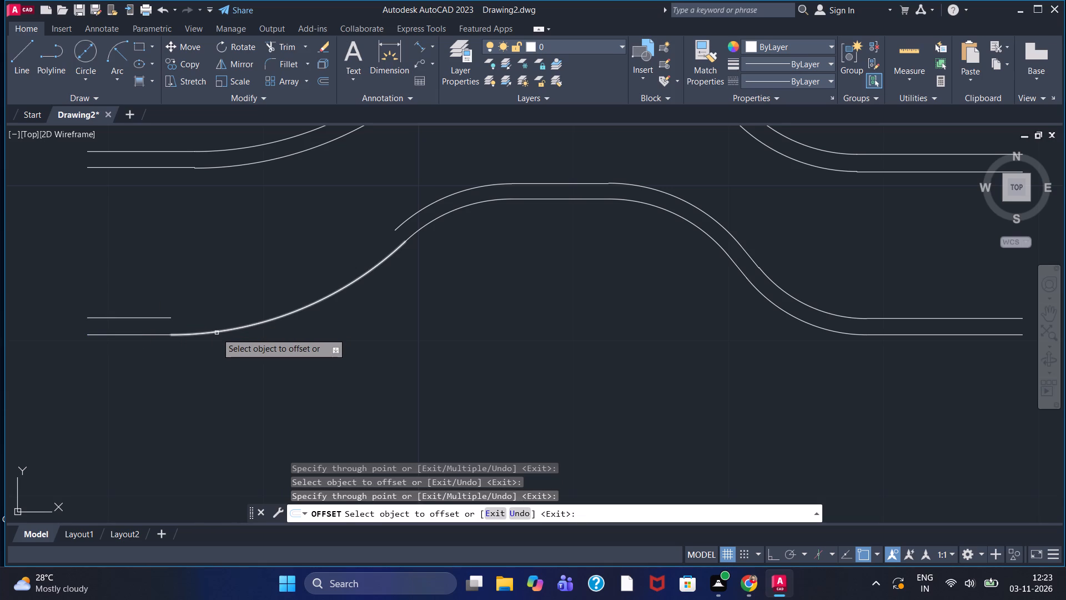
With Ortho on, draw a vertical line from the upper profile's rising arc down past the lower profile's rising arc.
scroll(279, 227, "down", 1)
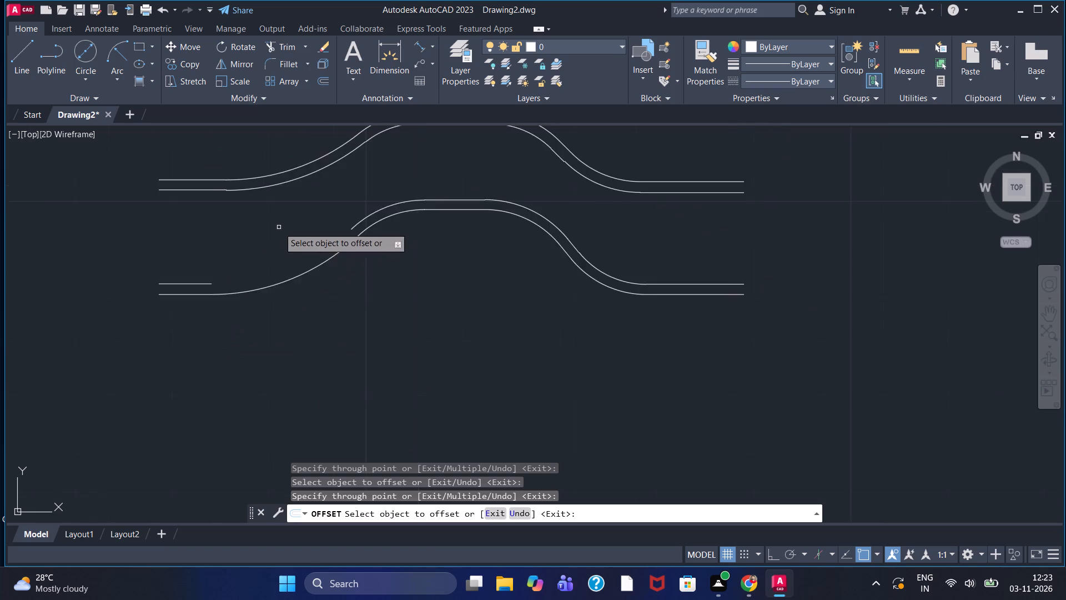
scroll(279, 227, "down", 1)
middle_click_drag(279, 228, 202, 246)
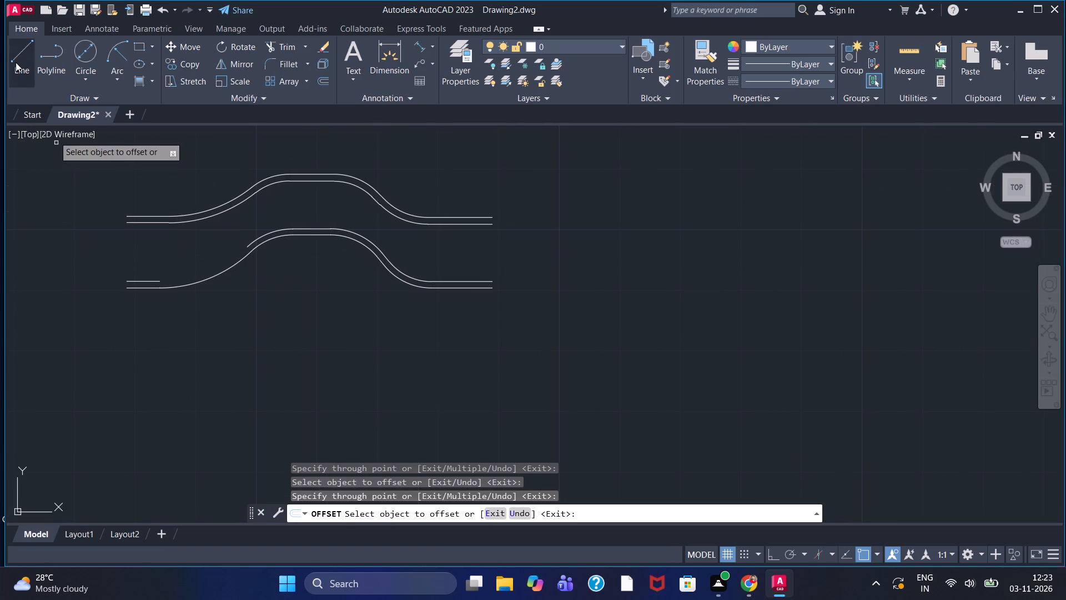
left_click(16, 62)
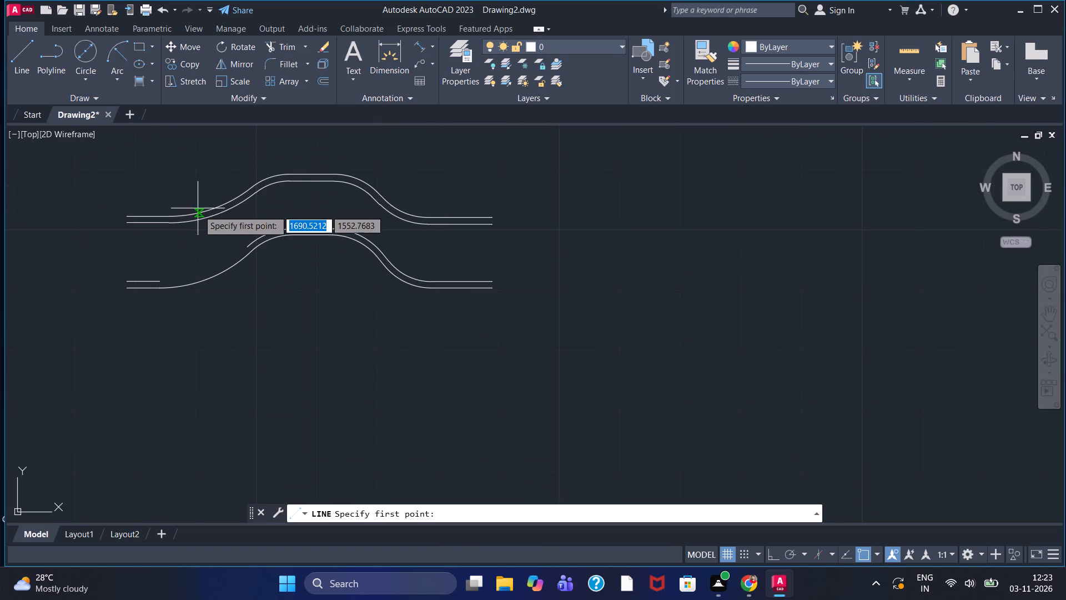
left_click(204, 211)
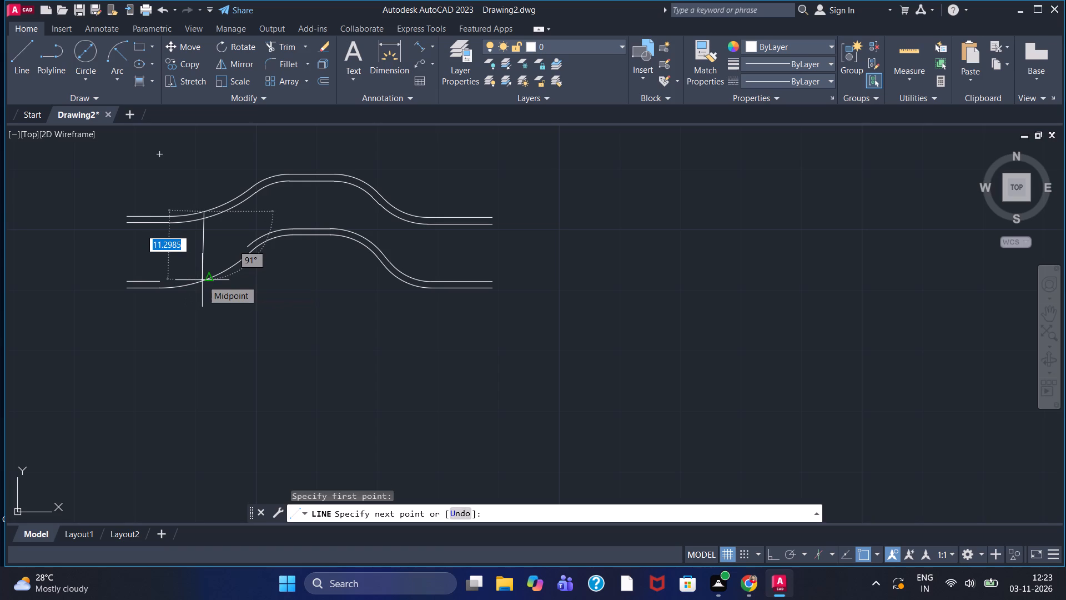
key("F8")
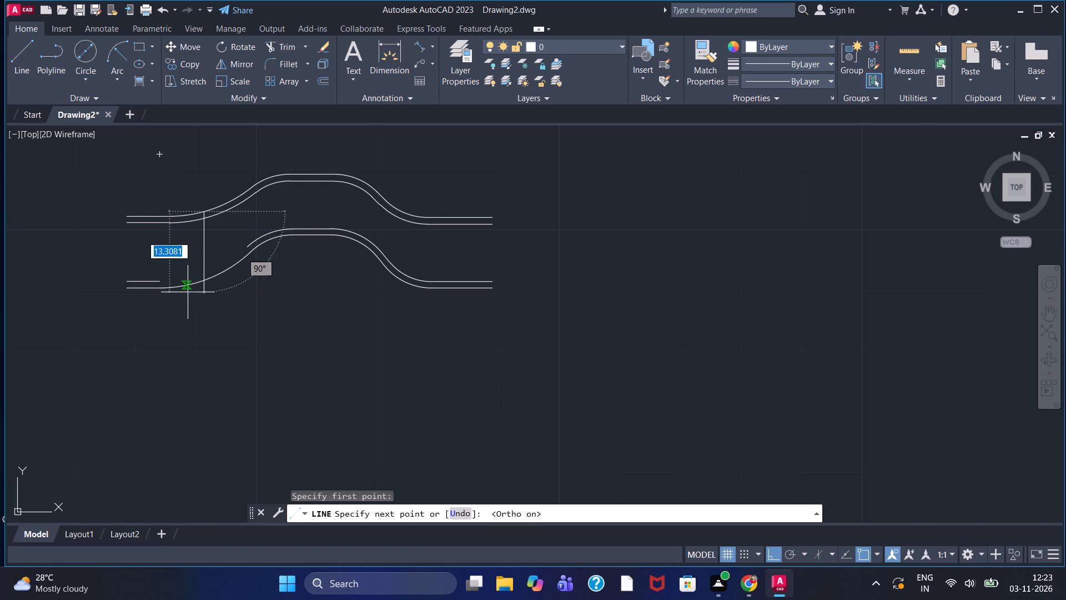
double_click(199, 302)
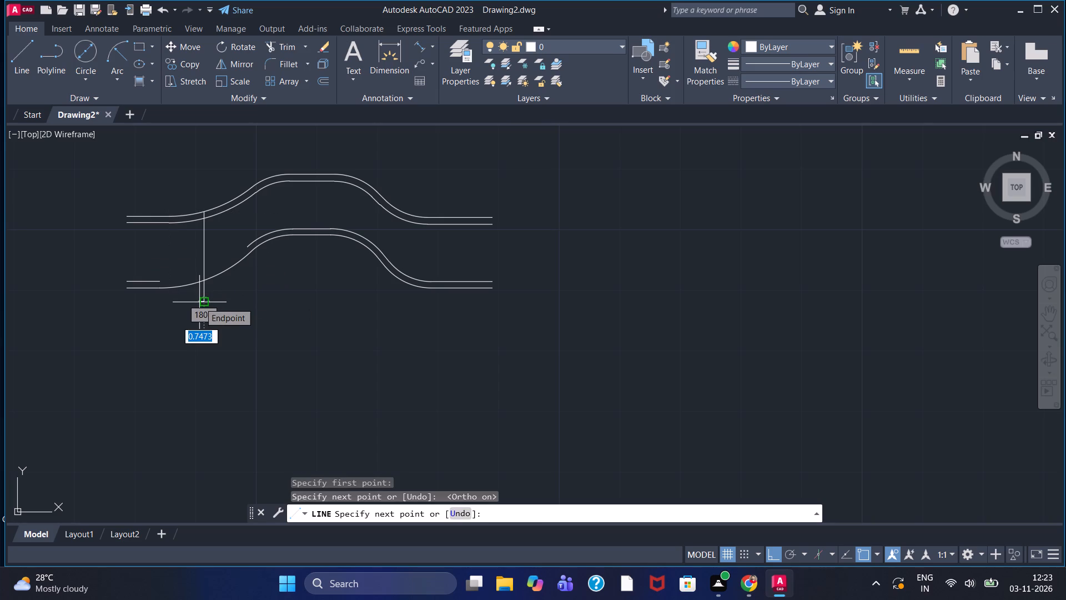
right_click(238, 309)
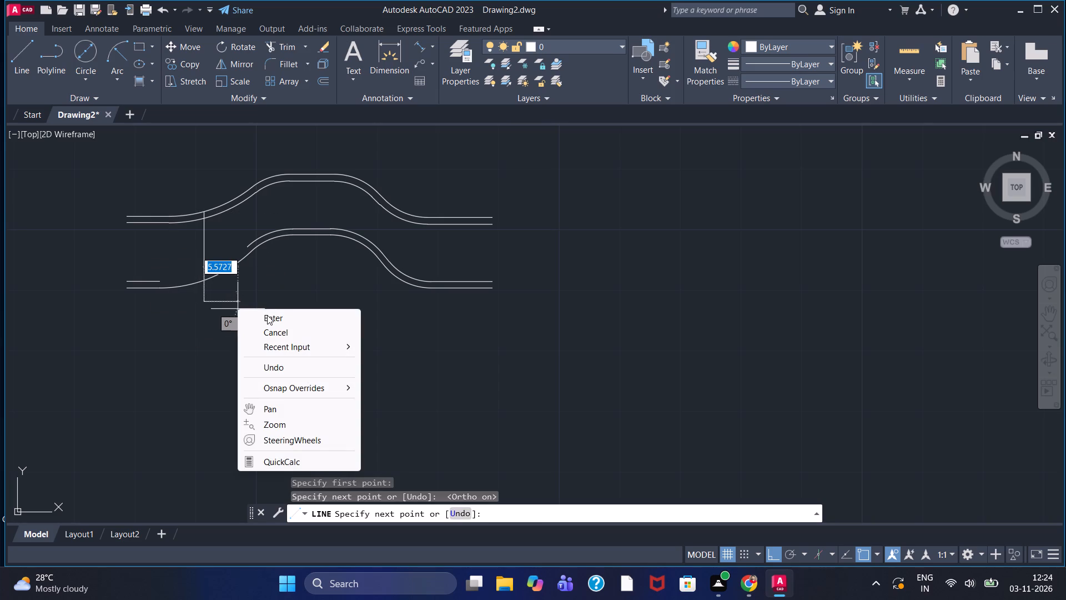
left_click(267, 315)
Draw a vertical line from the open left end of the lower profile's offset shoulder arc up past the upper profile.
scroll(187, 247, "up", 1)
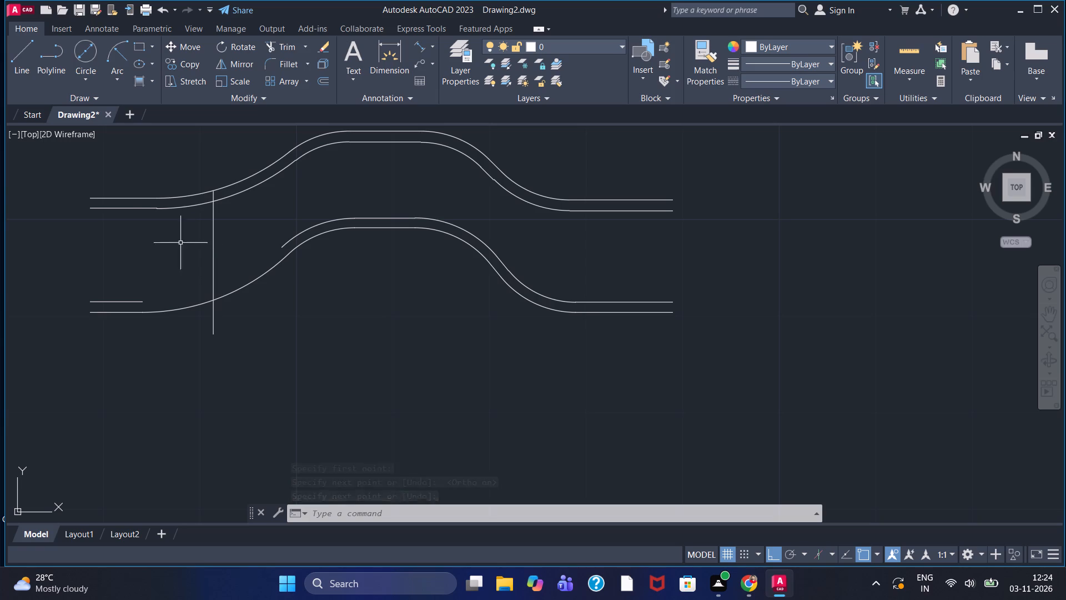
left_click(28, 64)
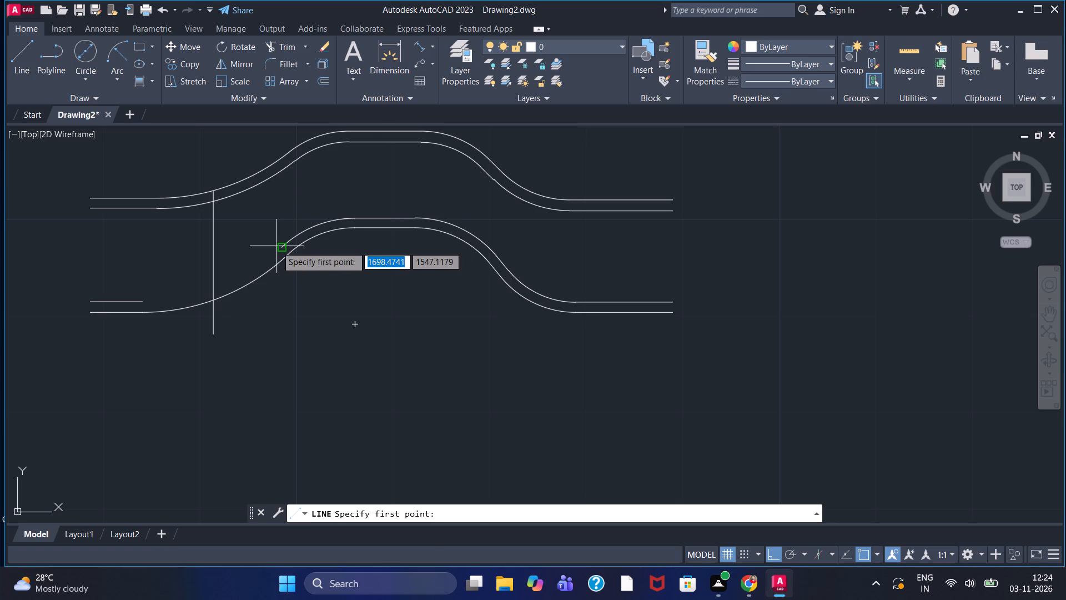
left_click_drag(276, 246, 281, 229)
left_click(275, 137)
right_click(275, 137)
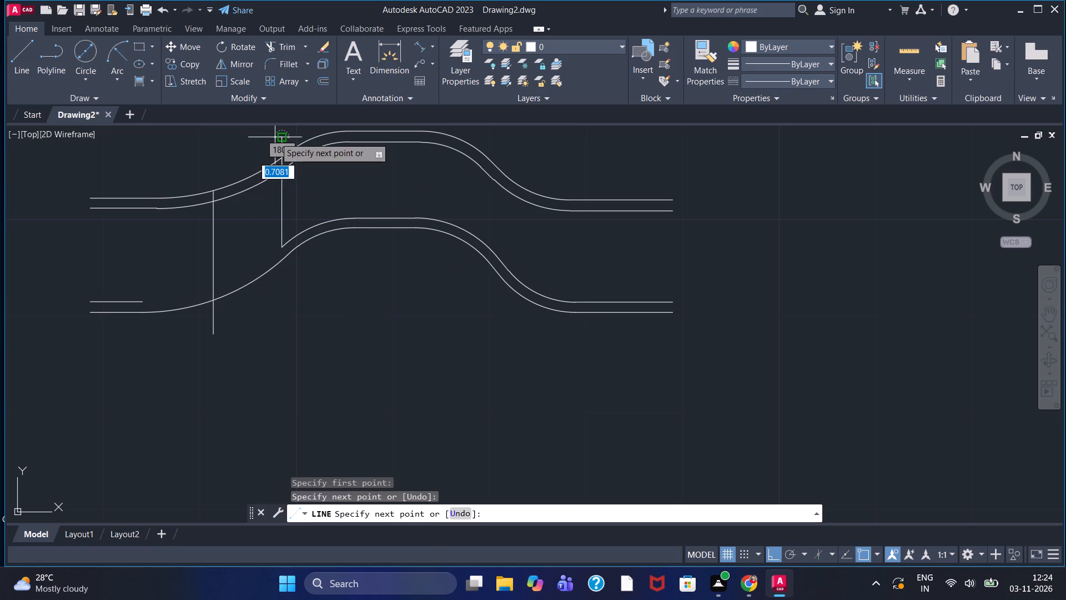
left_click(290, 145)
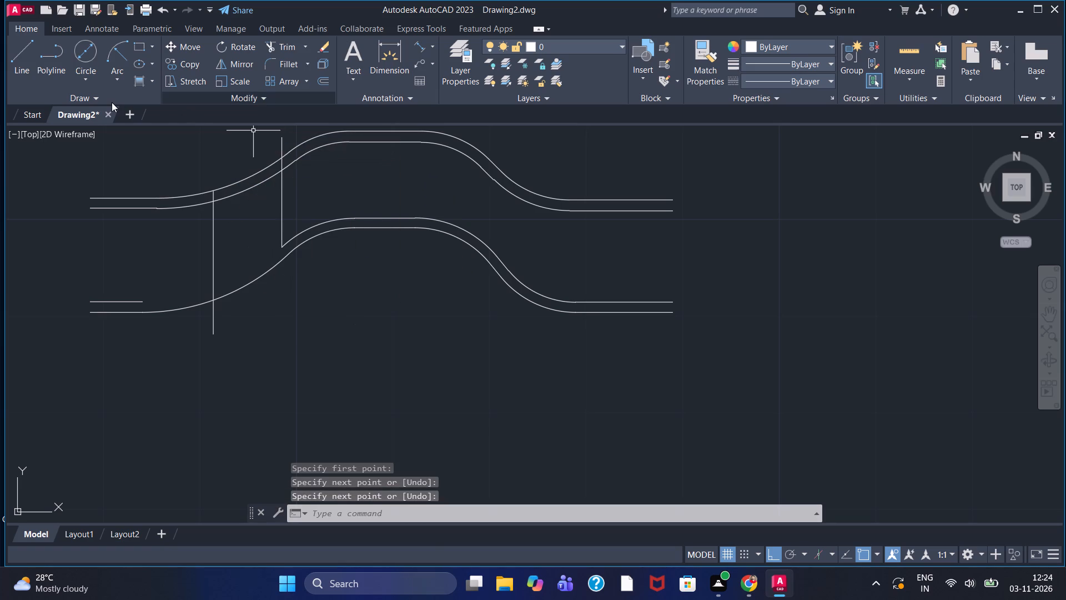
Draw a vertical line from the same open end of the offset shoulder arc down past the lower profile's rising arc.
left_click(16, 57)
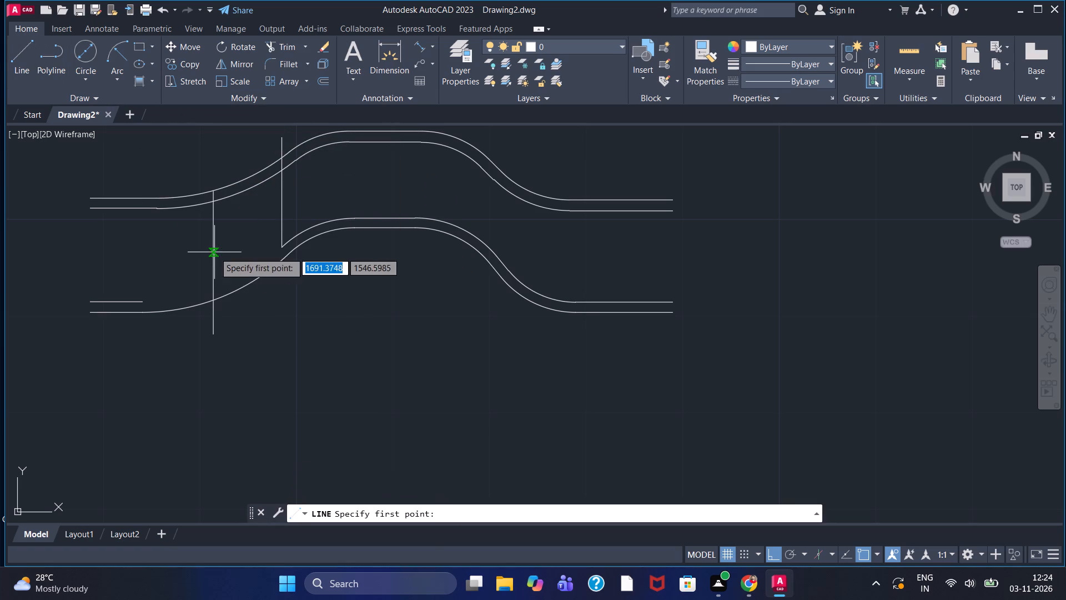
left_click(283, 246)
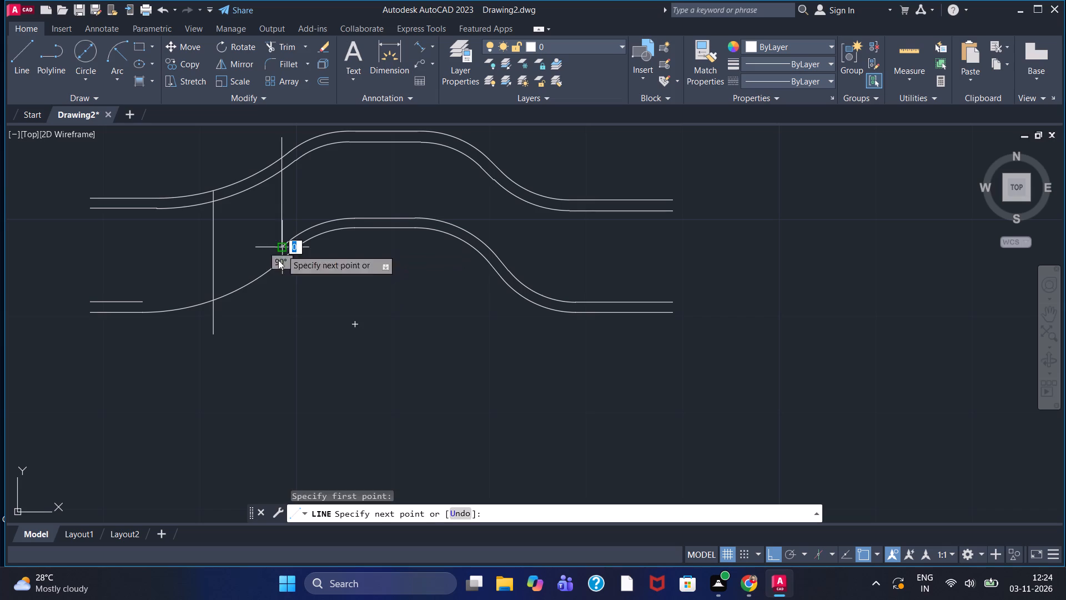
left_click(268, 303)
right_click(268, 303)
left_click(281, 307)
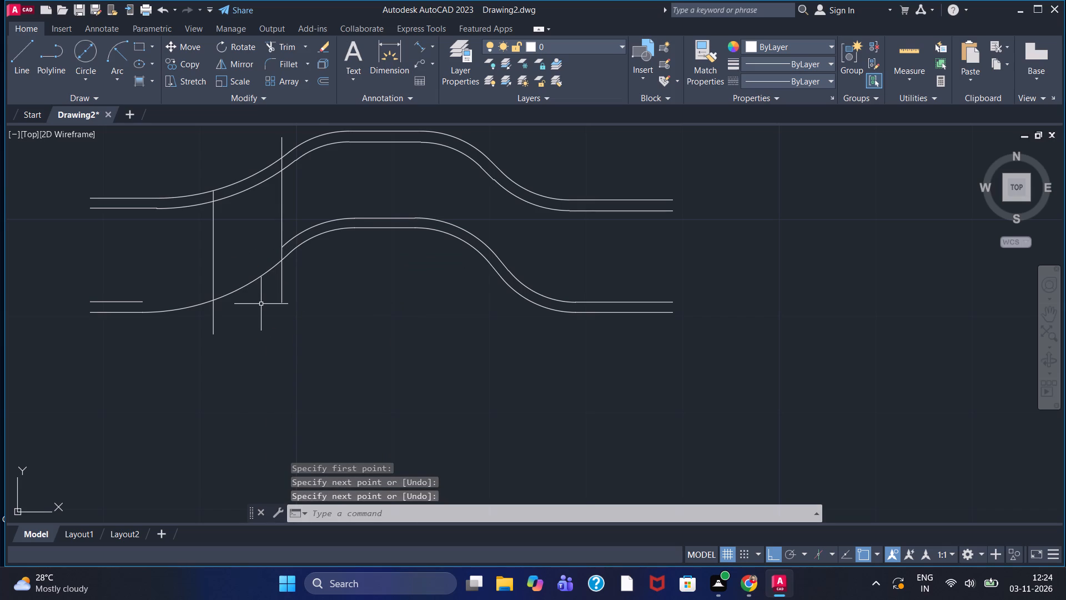
Draw a line from the lower profile's rising arc straight up, turning horizontally until it crosses the long vertical line above the arc.
left_click(13, 52)
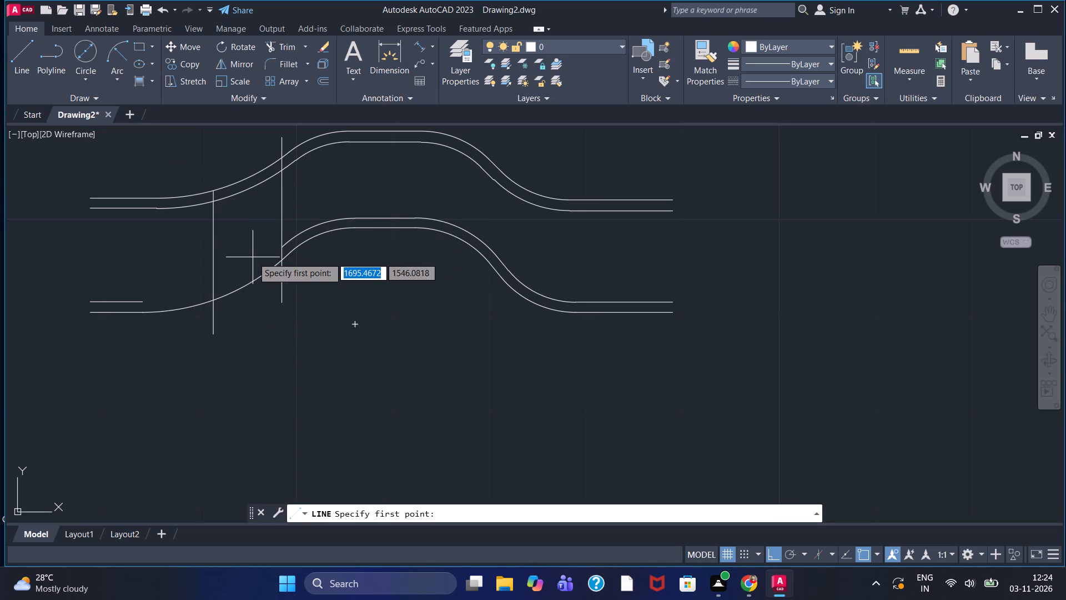
left_click(224, 296)
left_click(230, 239)
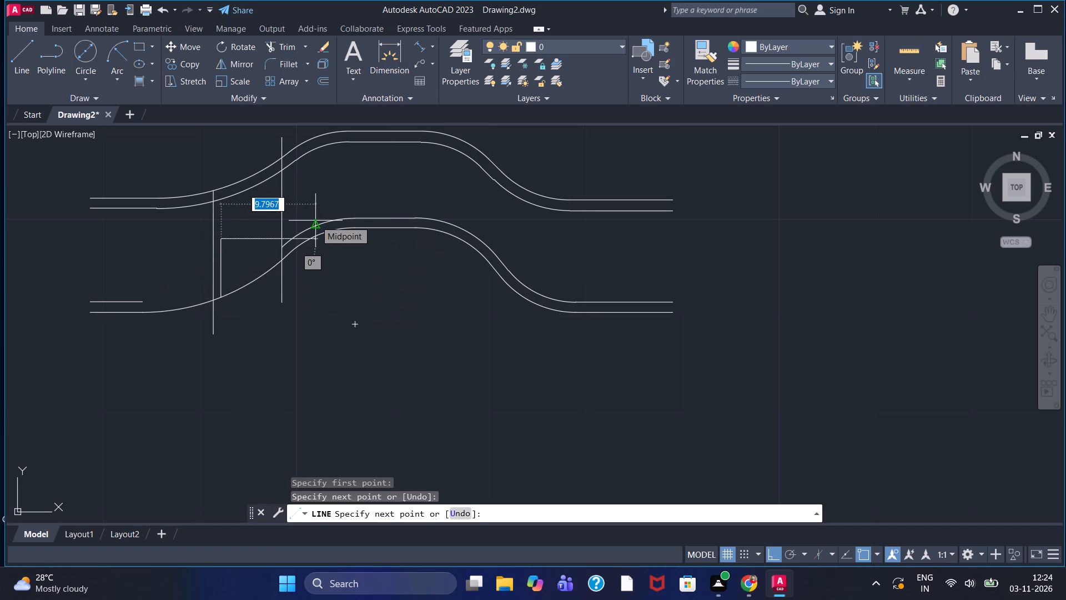
scroll(273, 224, "up", 3)
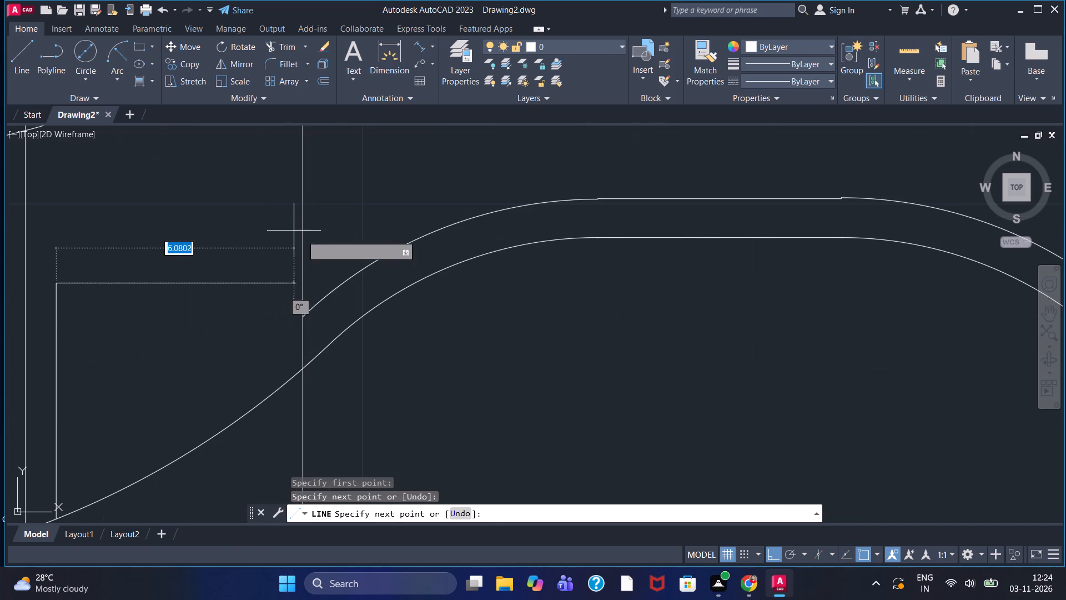
left_click(312, 241)
right_click(312, 241)
left_click(329, 246)
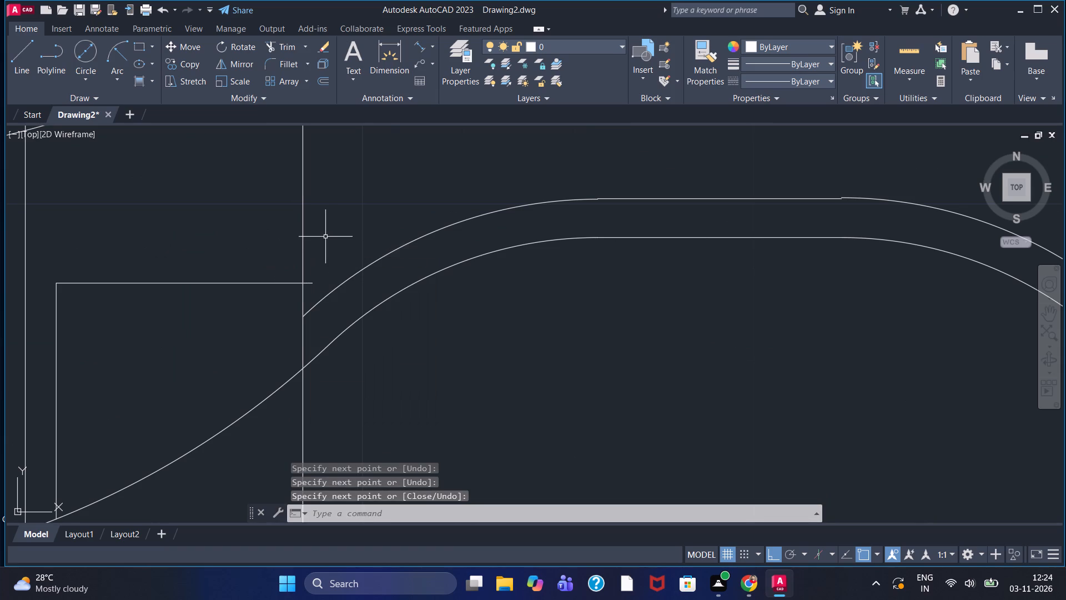
Trim the horizontal line's overshoot beyond the long vertical and both long verticals' ends below the lower profile's rising arc.
left_click(278, 49)
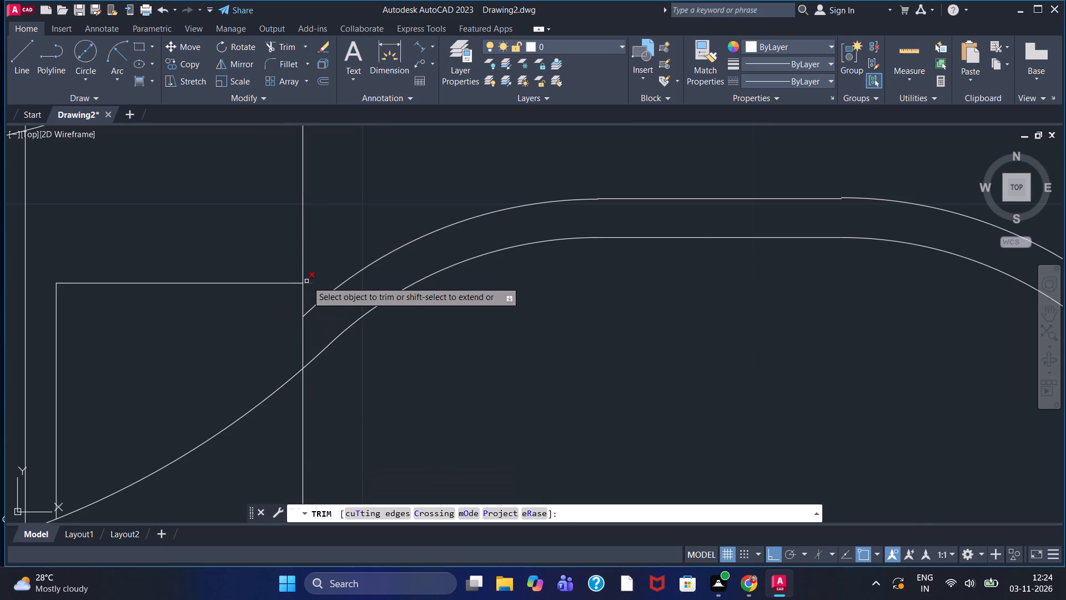
double_click(307, 281)
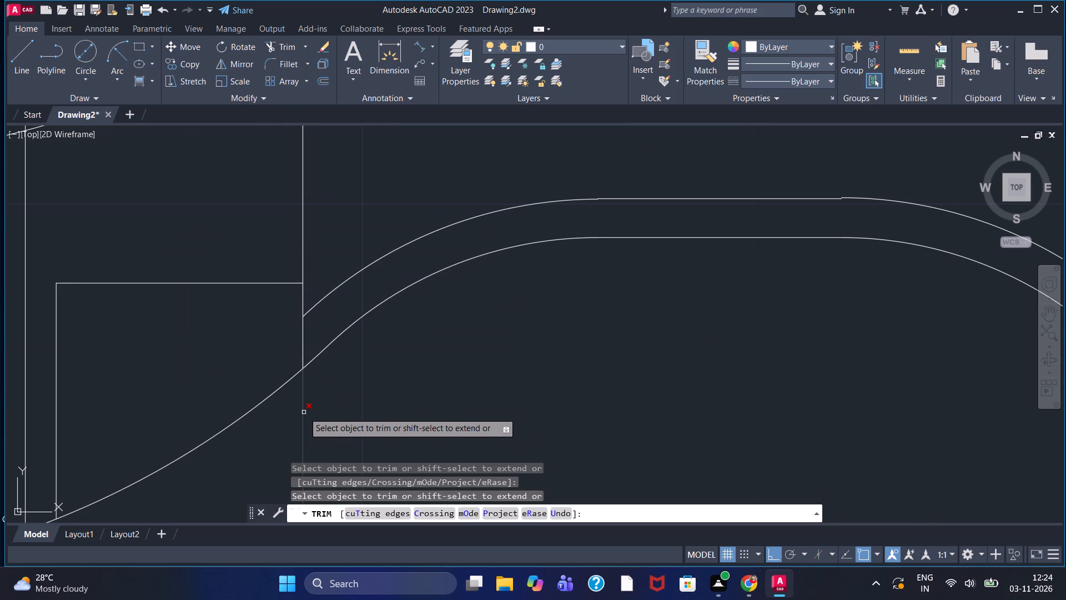
left_click(304, 412)
scroll(296, 415, "down", 1)
middle_click_drag(303, 417, 423, 353)
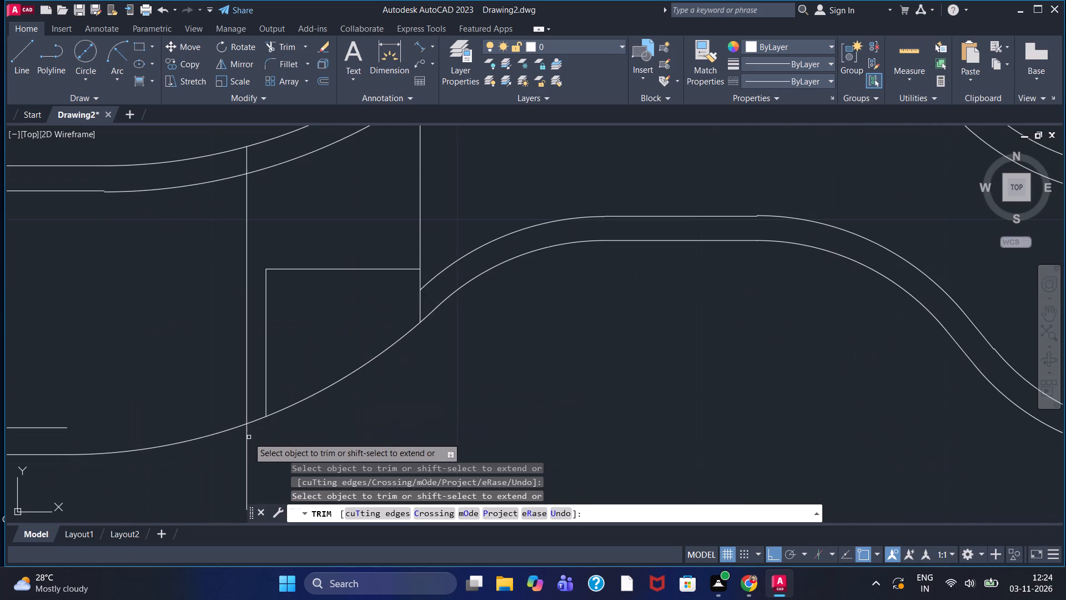
left_click(245, 441)
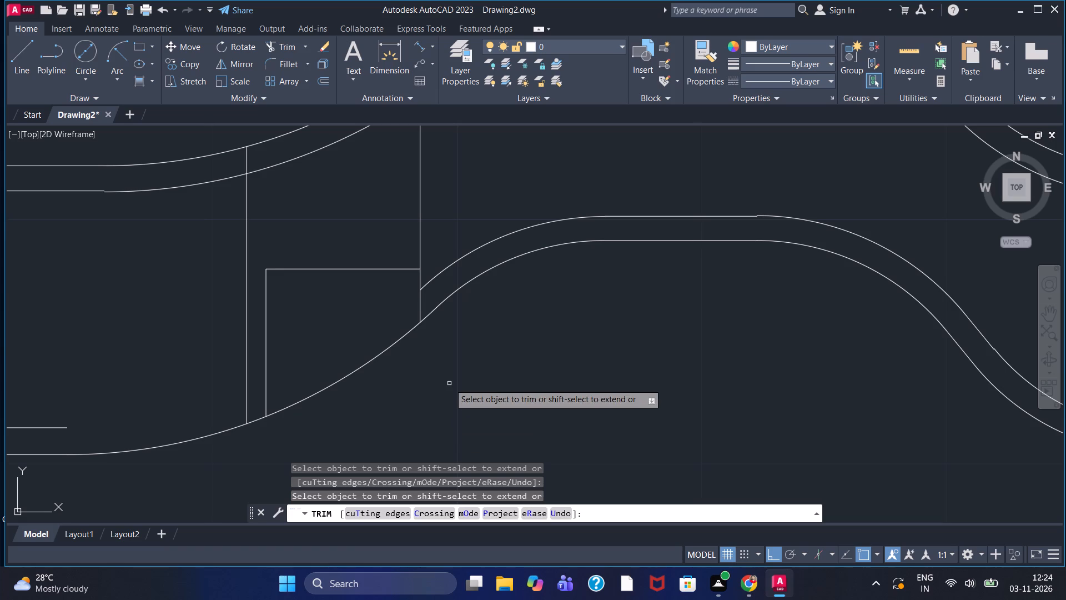
From the horizontal line's midpoint, draw lines 2 units left, up past the upper profile, 4 units right, and down past the horizontal line.
middle_click_drag(299, 212, 349, 280)
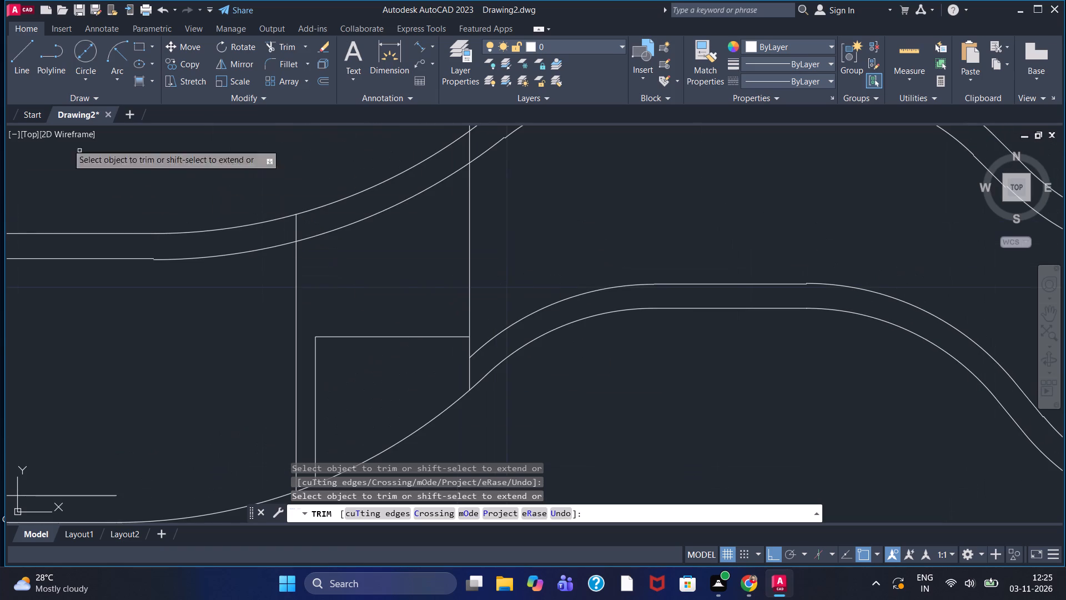
left_click(28, 62)
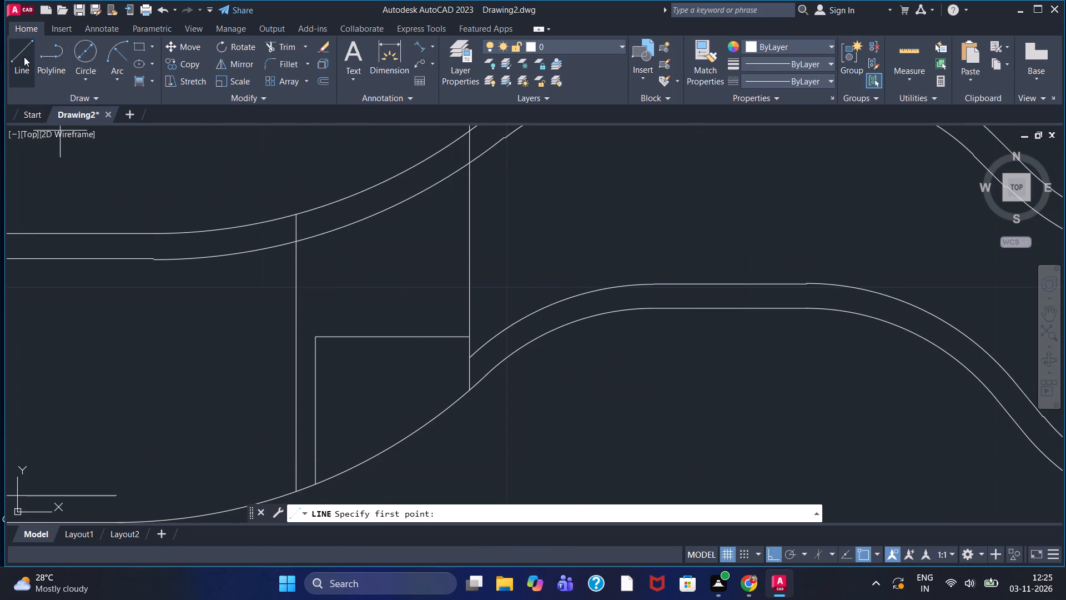
left_click(394, 336)
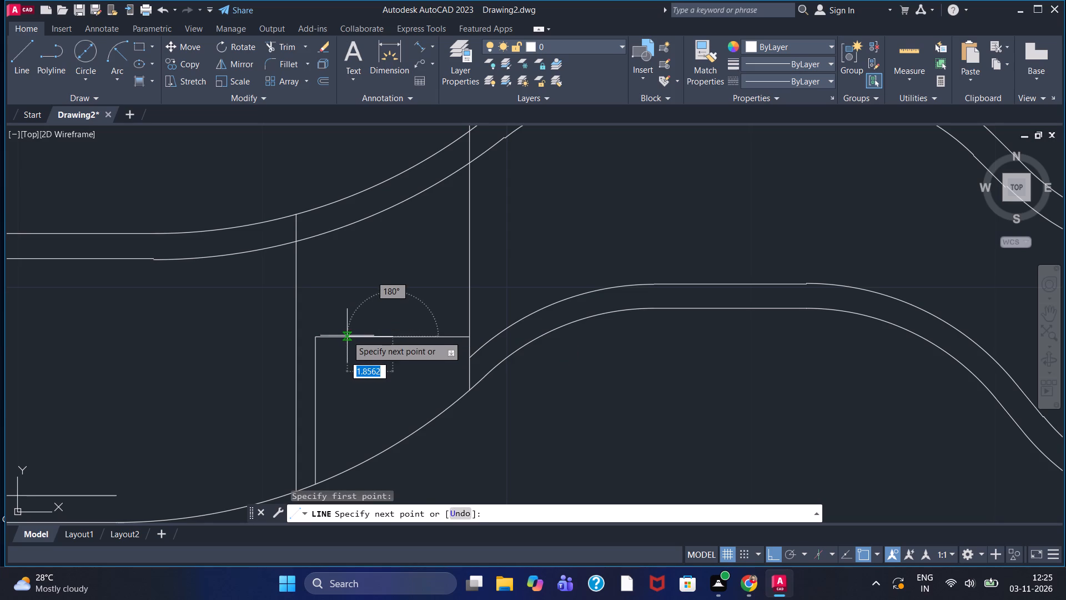
key("2")
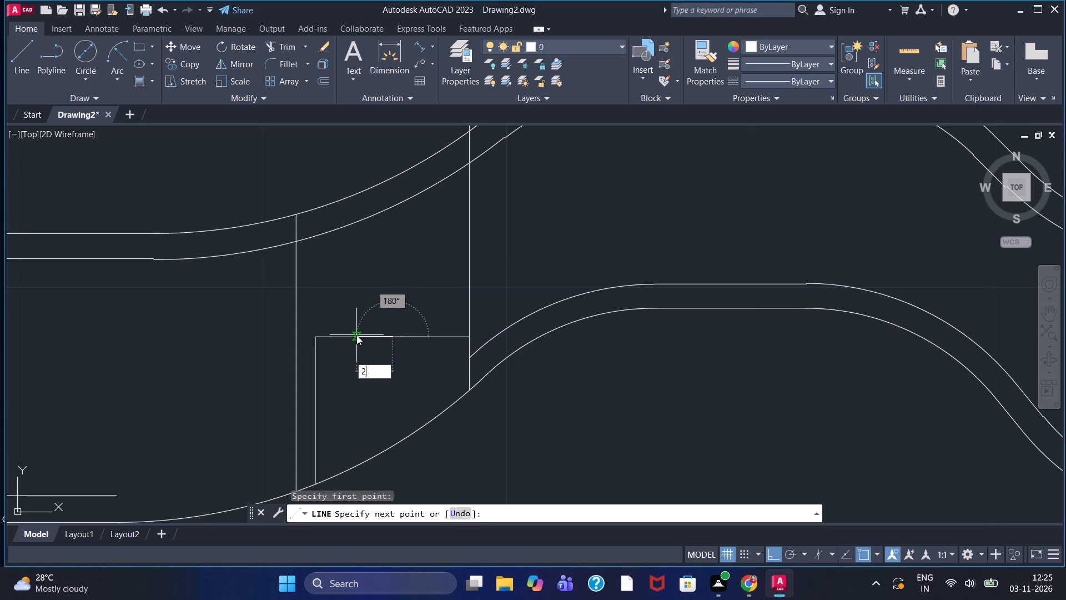
key("Return")
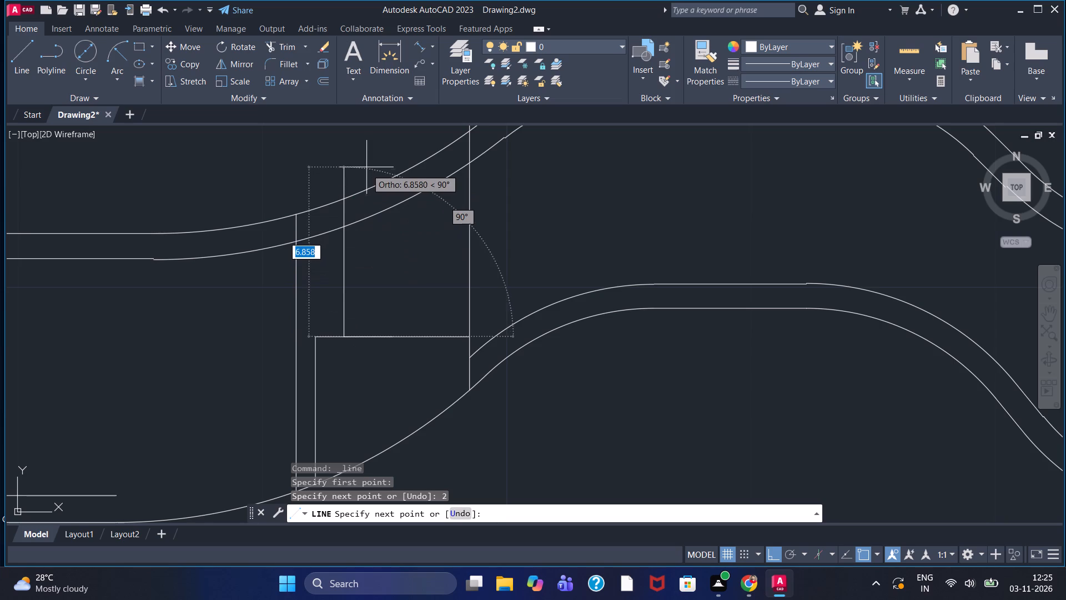
left_click(363, 157)
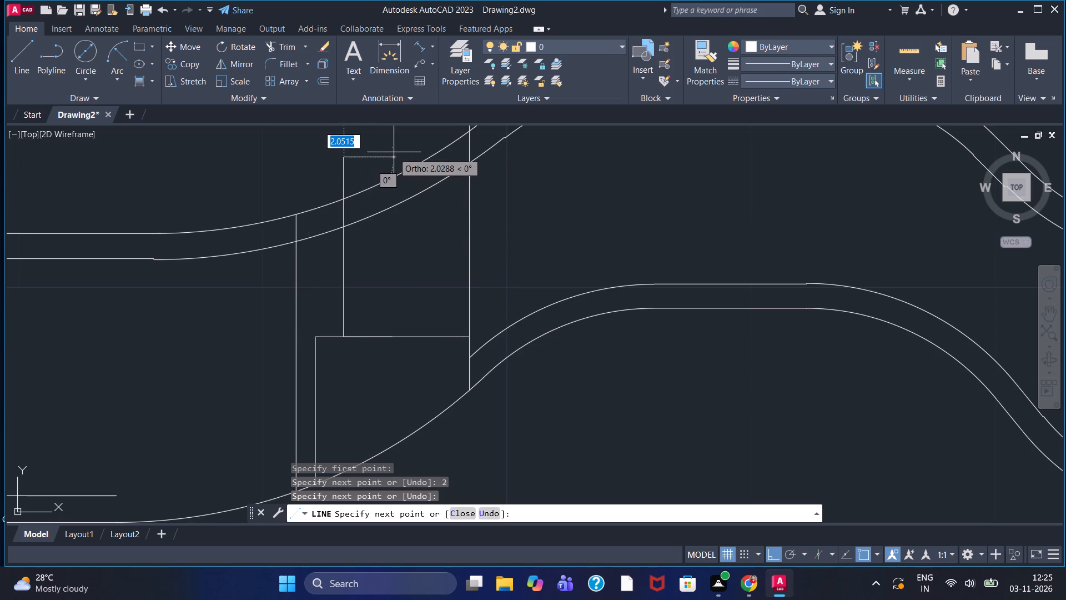
key("4")
key("Return")
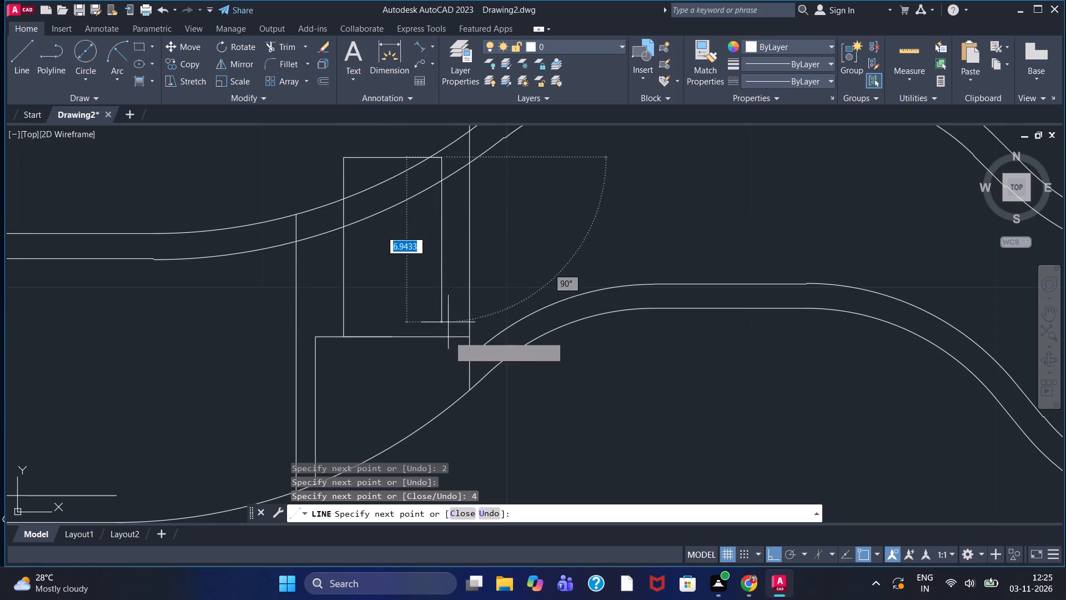
left_click(449, 369)
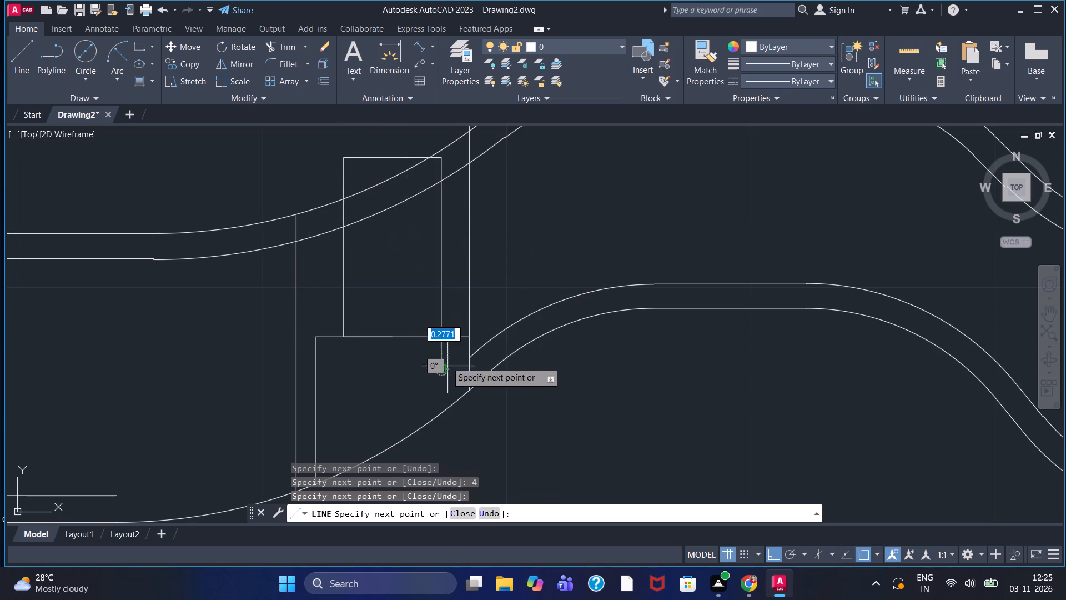
right_click(413, 251)
left_click(444, 262)
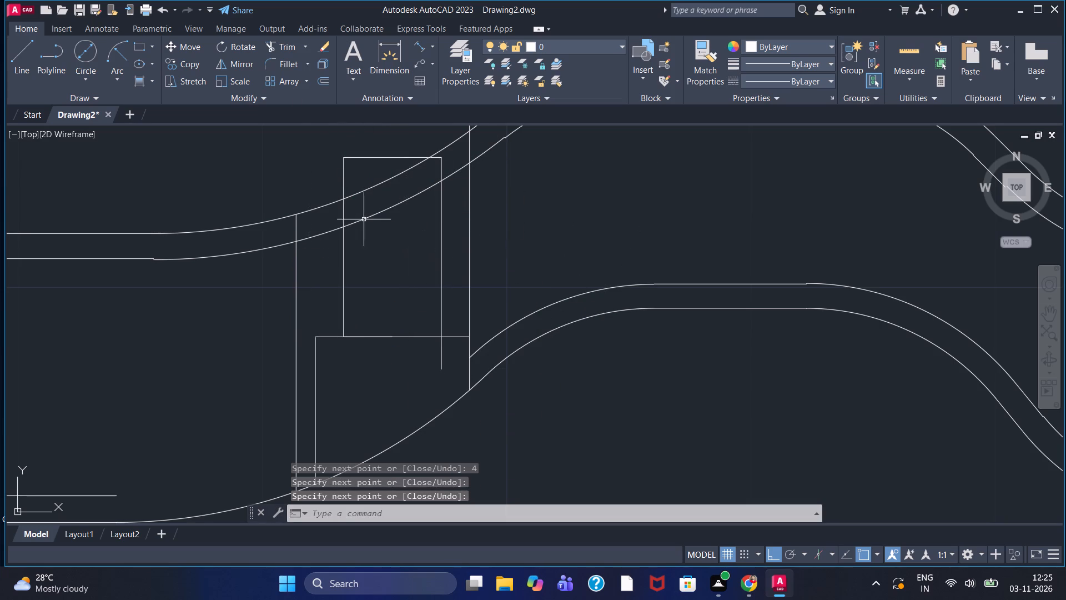
Trim the new outline's stub below the horizontal line and its portions above the upper profile's outer arc, including the top edge.
left_click(281, 41)
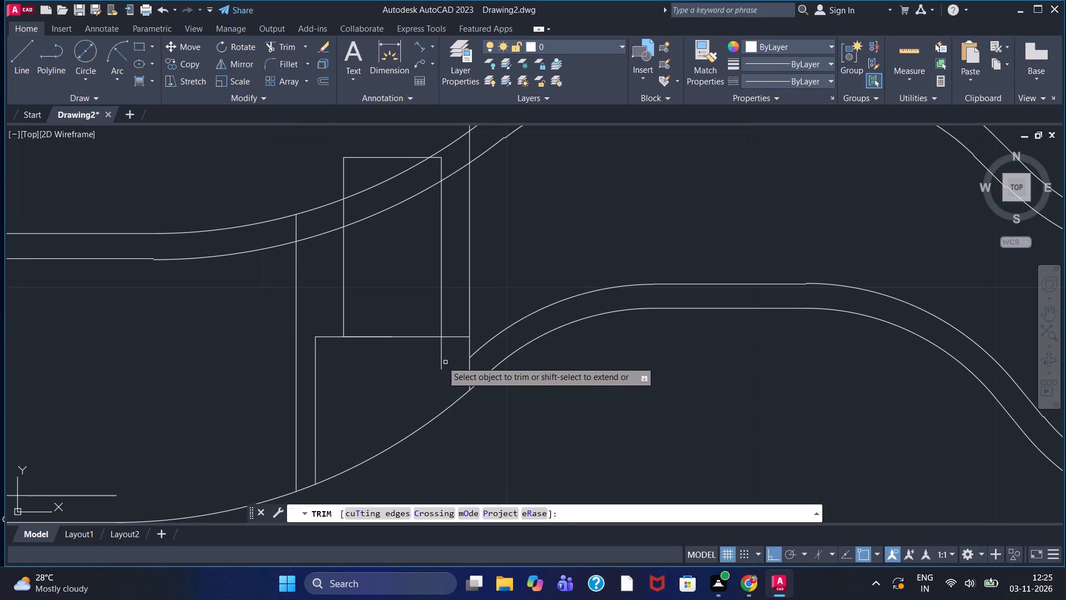
left_click(440, 360)
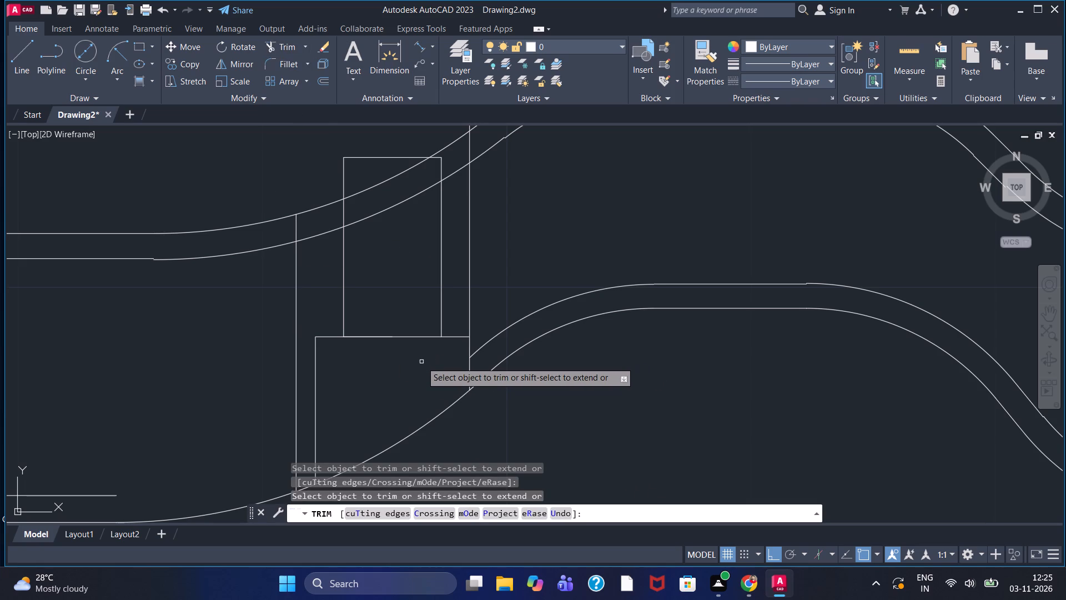
left_click(343, 178)
left_click(374, 157)
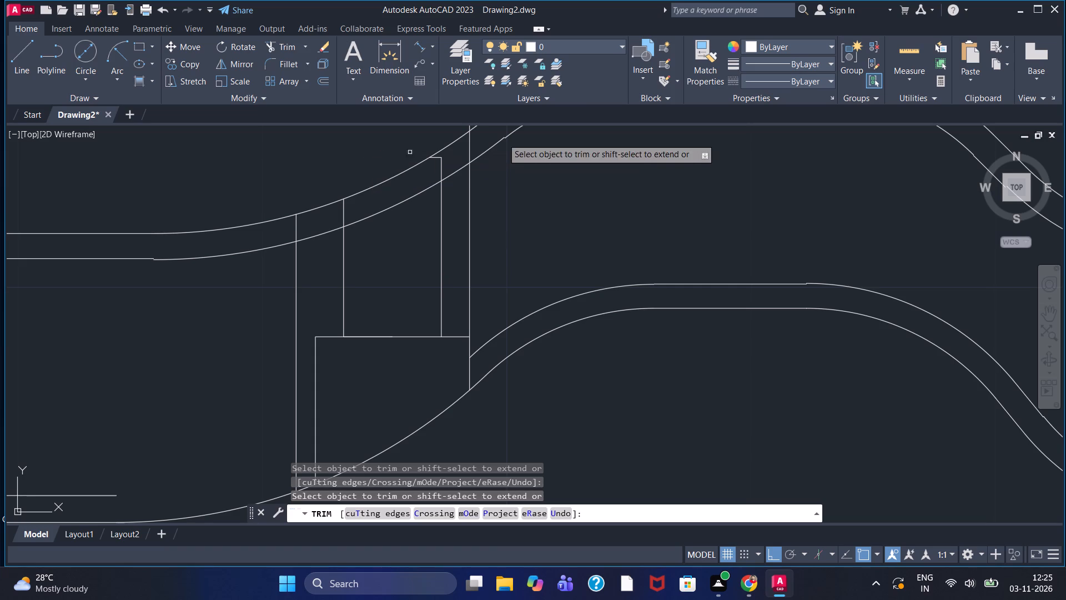
left_click(434, 157)
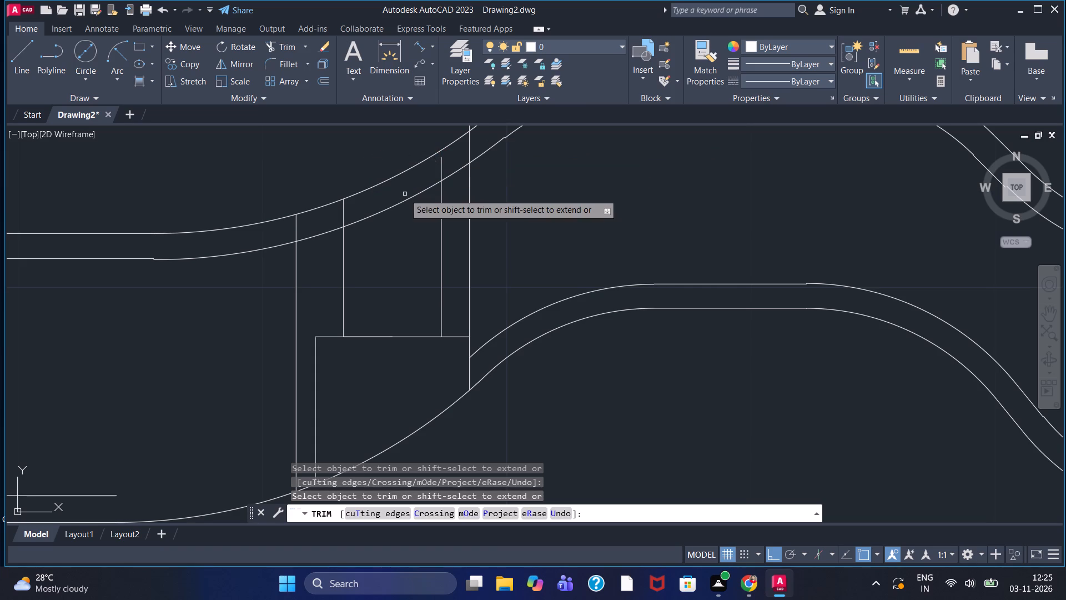
key("Escape")
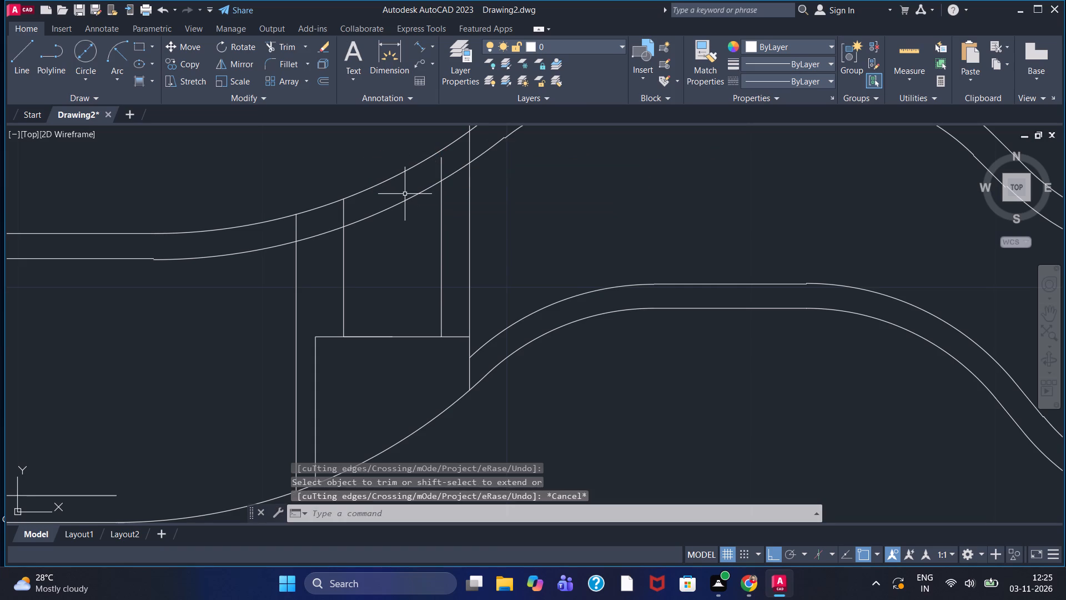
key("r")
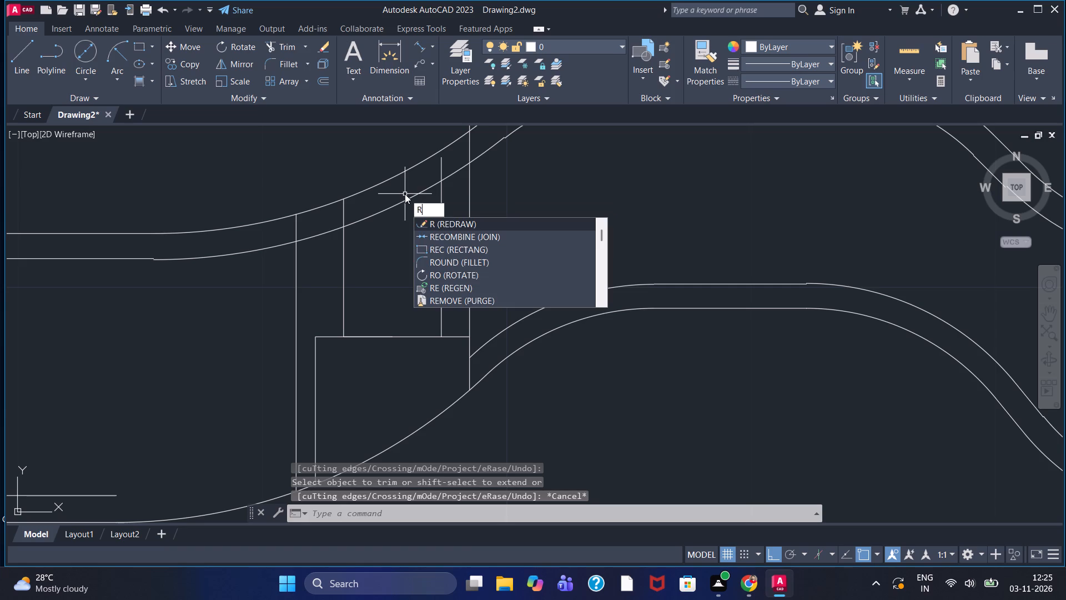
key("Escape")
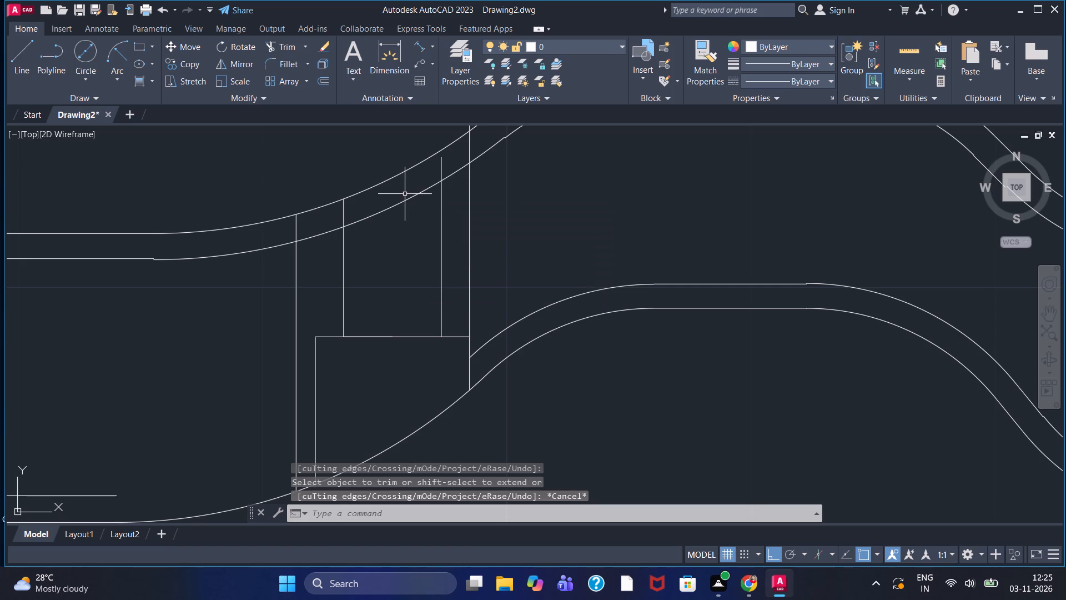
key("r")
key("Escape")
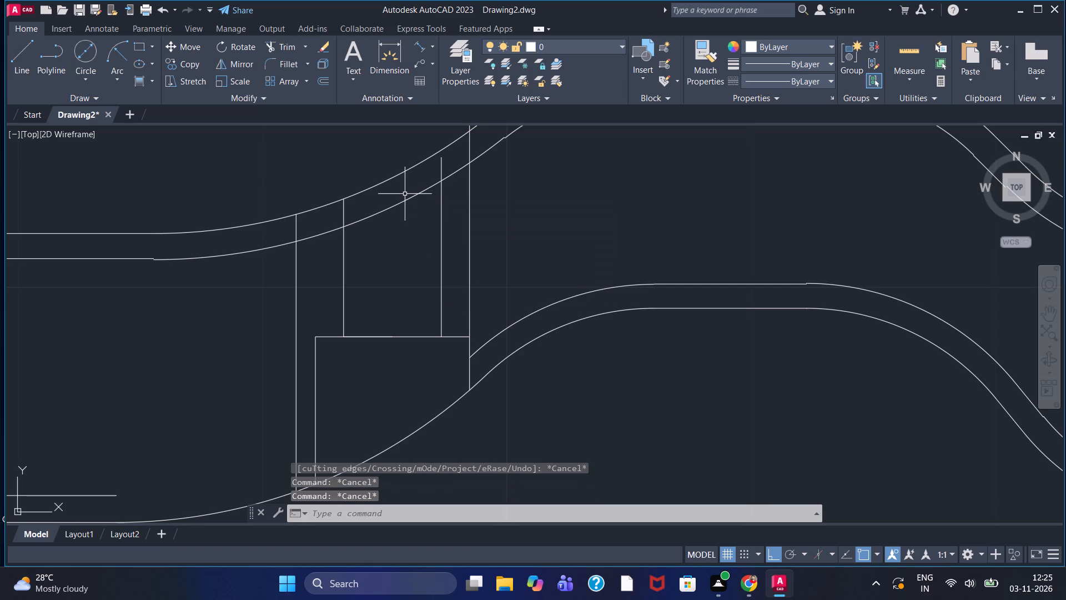
Extend the new outline's right vertical line up to the upper profile's outer arc.
key("e")
key("c")
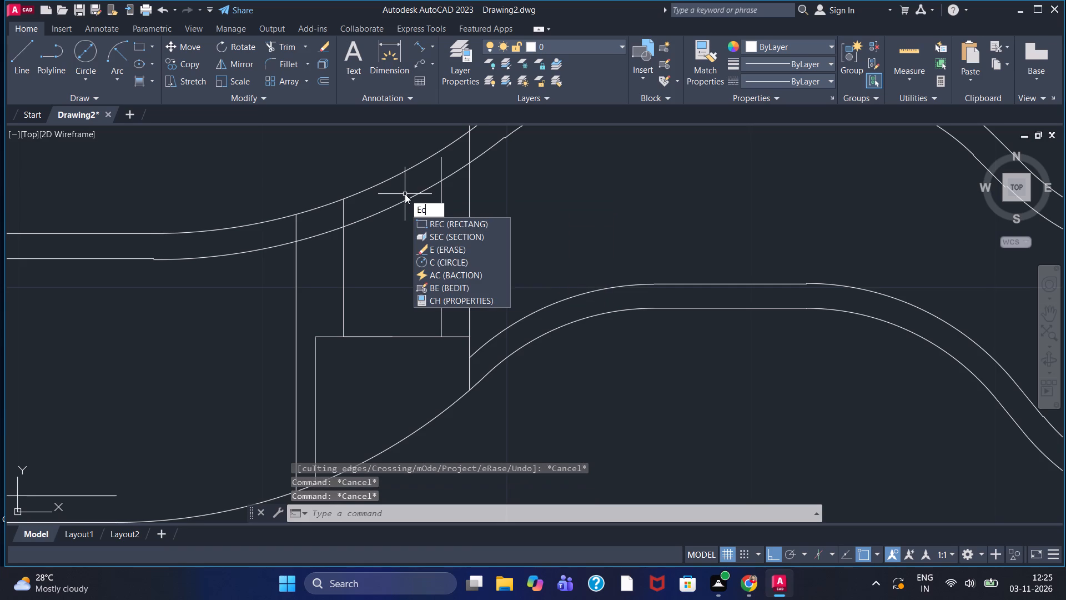
key("BackSpace")
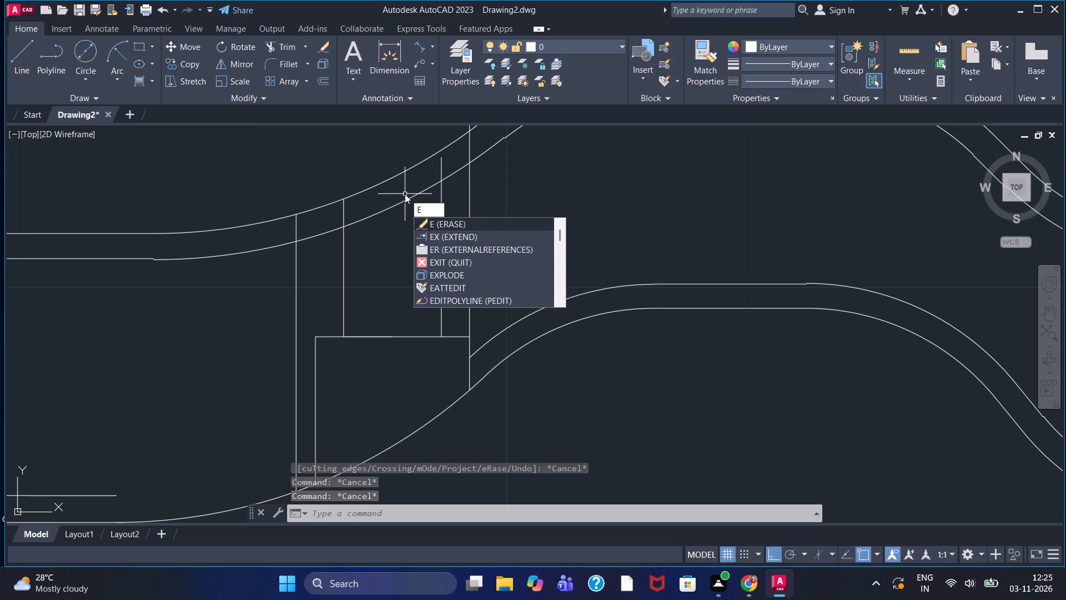
key("x")
key("Return")
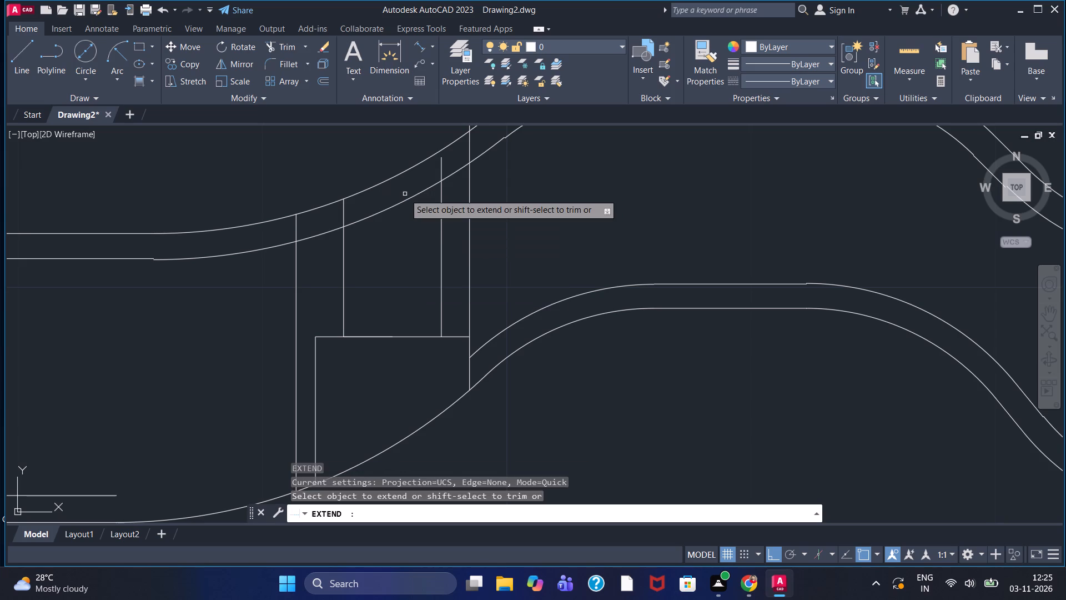
left_click(442, 165)
Extend the left baseline of the upper profile's offset curve to meet its rising arc.
scroll(170, 266, "up", 4)
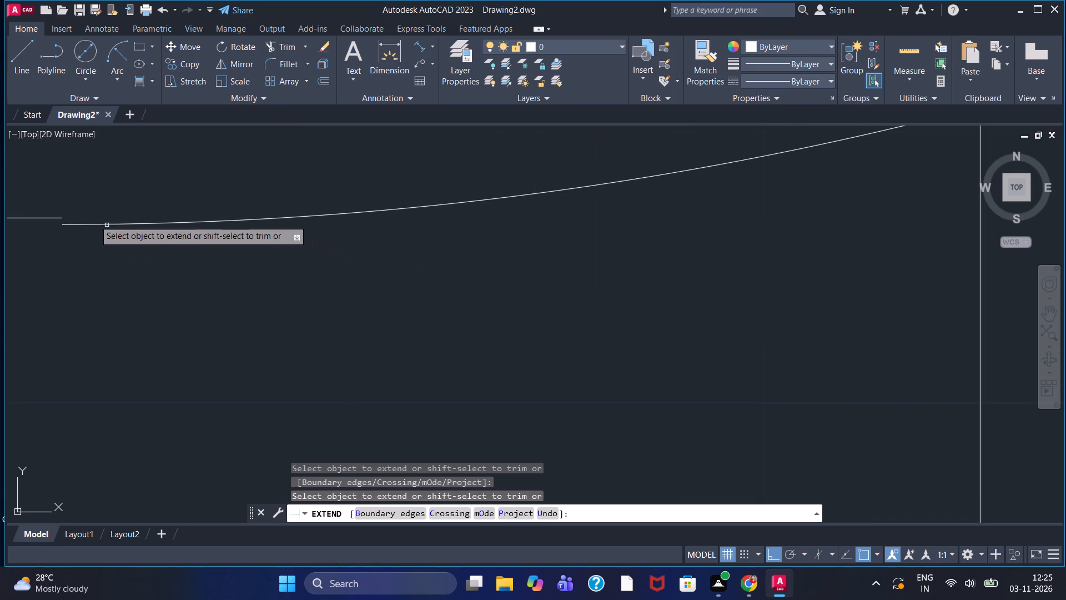
left_click(56, 219)
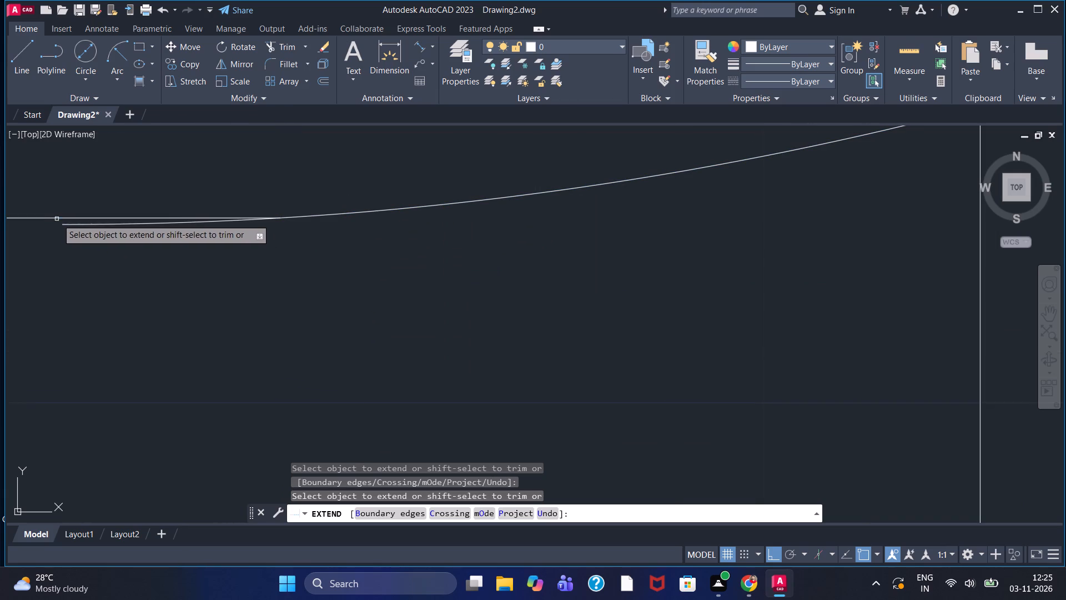
Extend the upper profile's inner offset arc at the left end of the crest to meet the flat top line.
scroll(663, 212, "down", 3)
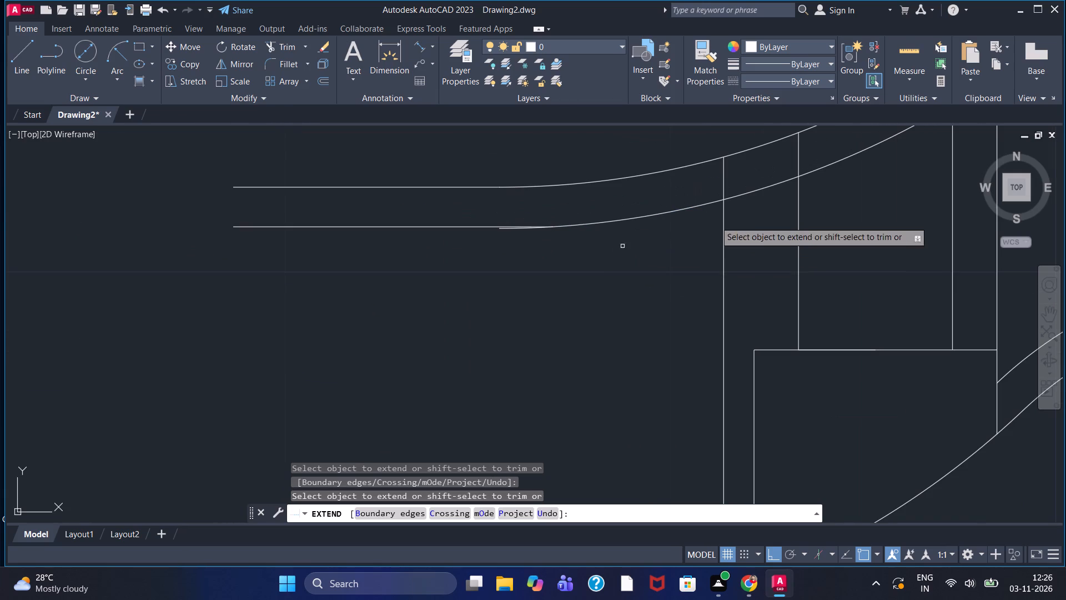
middle_click_drag(624, 247, 350, 364)
middle_click_drag(749, 204, 747, 209)
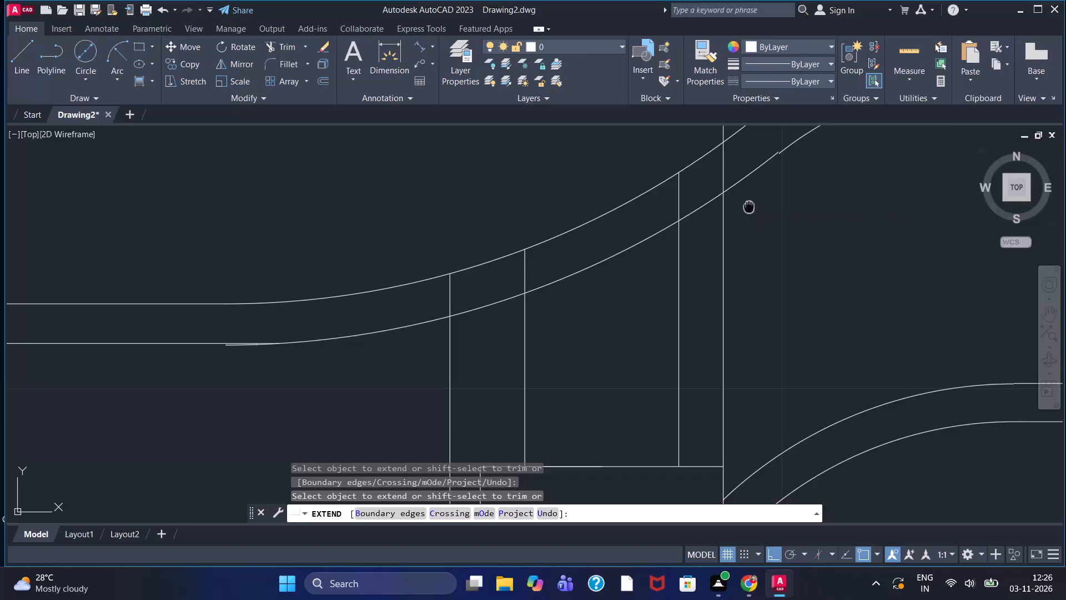
middle_click_drag(747, 209, 561, 298)
scroll(560, 256, "up", 3)
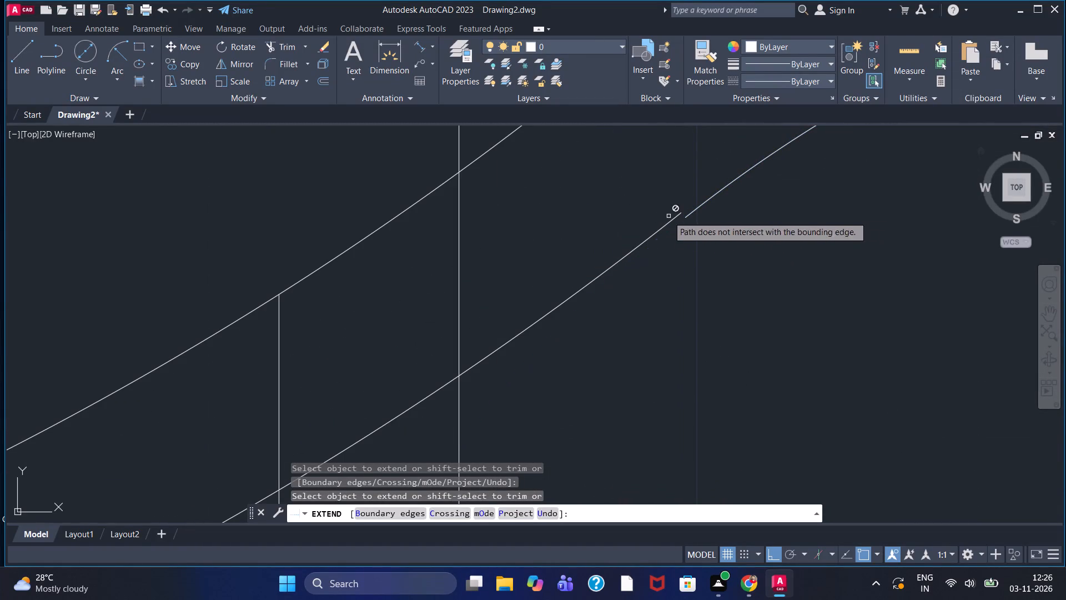
scroll(893, 204, "down", 2)
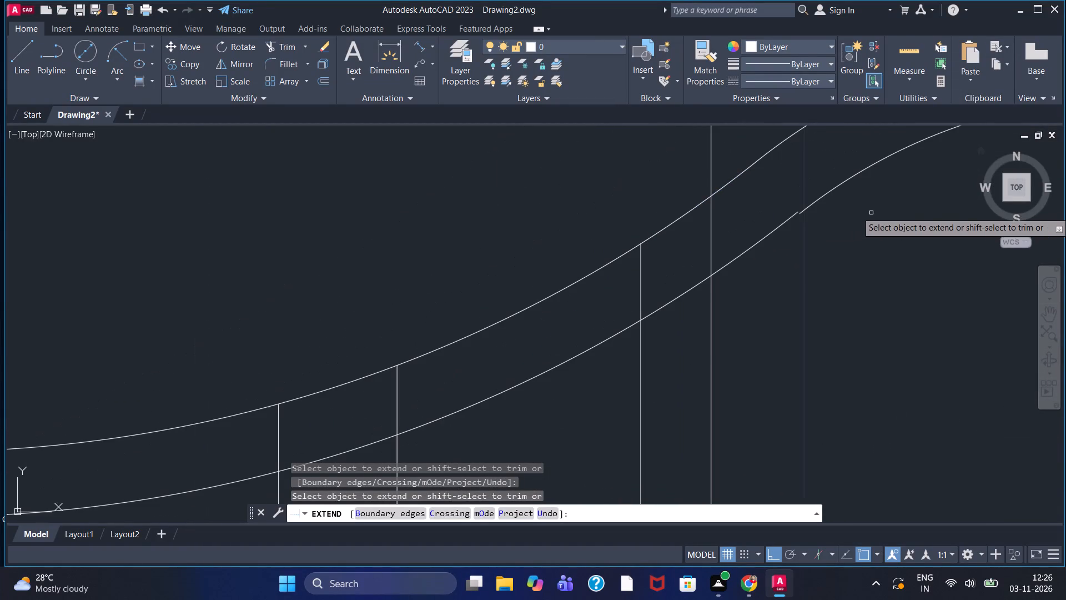
middle_click_drag(875, 212, 651, 259)
scroll(827, 201, "down", 1)
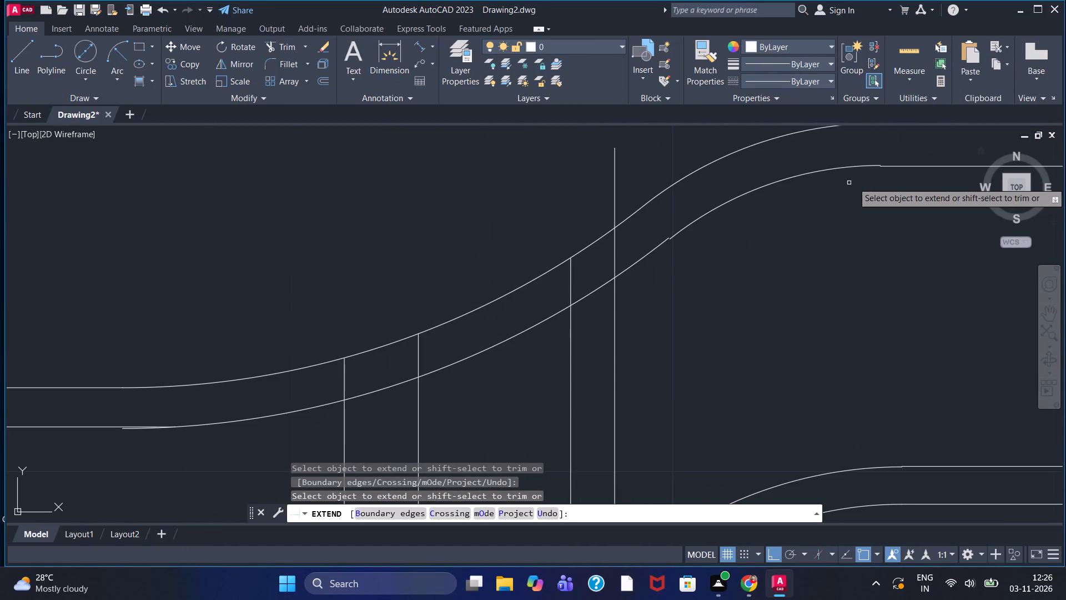
scroll(877, 172, "up", 4)
middle_click_drag(877, 168, 551, 332)
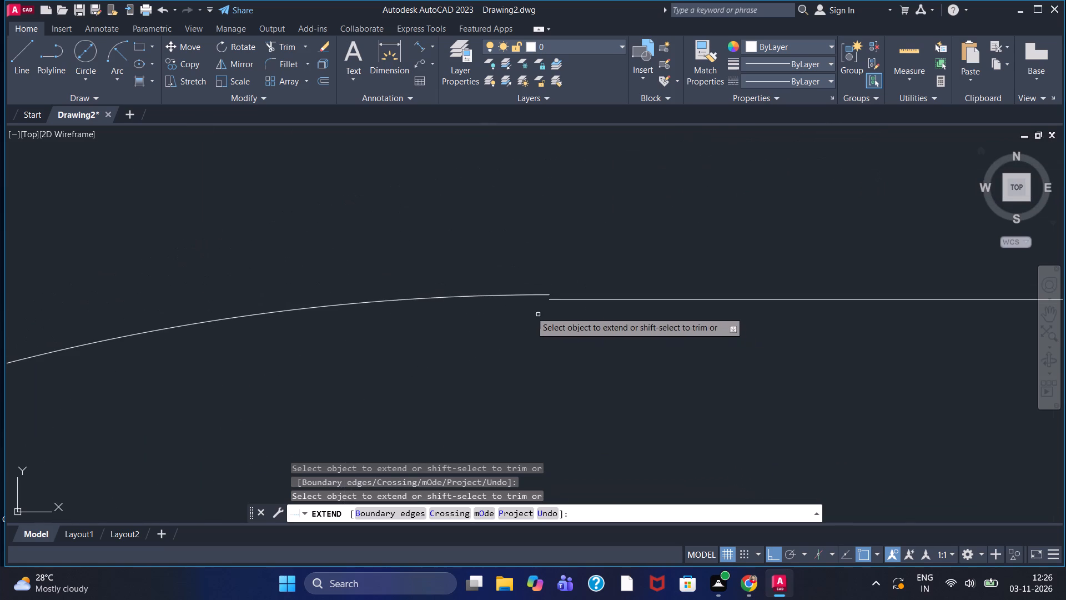
left_click(532, 293)
Examine the joints along the rest of the upper profile's inner offset curve, from the crest to the right baseline, for gaps.
scroll(863, 321, "down", 2)
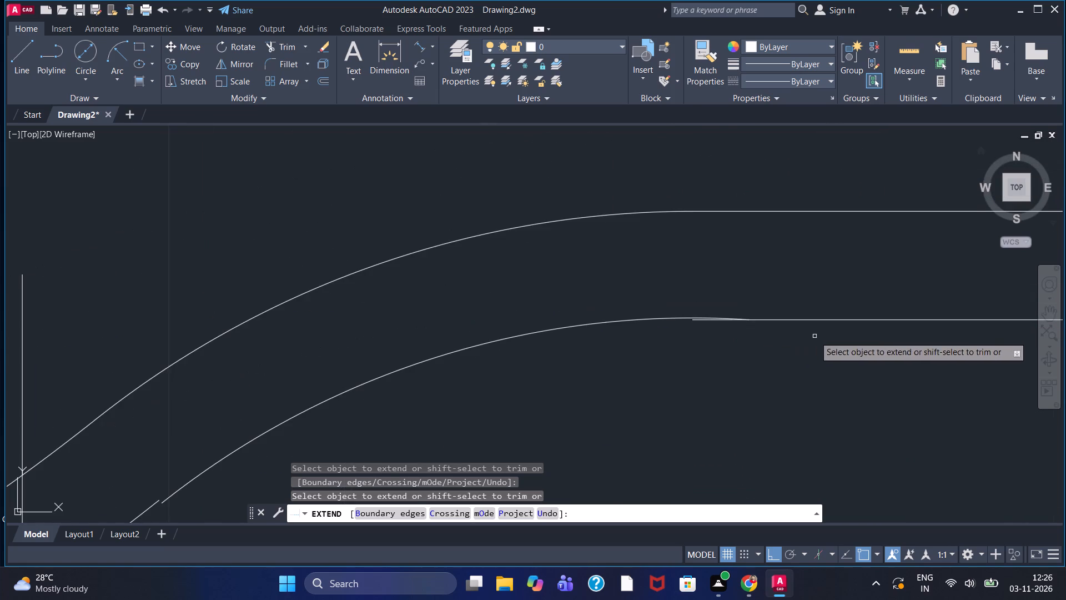
middle_click_drag(813, 331, 432, 328)
middle_click_drag(1002, 329, 642, 311)
scroll(647, 307, "up", 1)
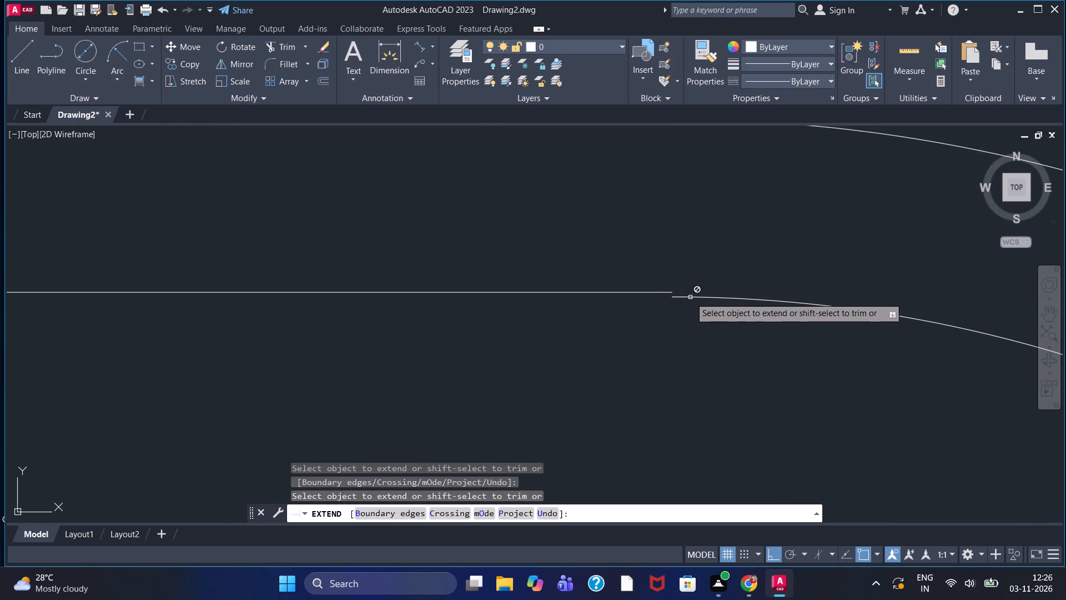
scroll(716, 316, "down", 2)
middle_click_drag(848, 386, 512, 264)
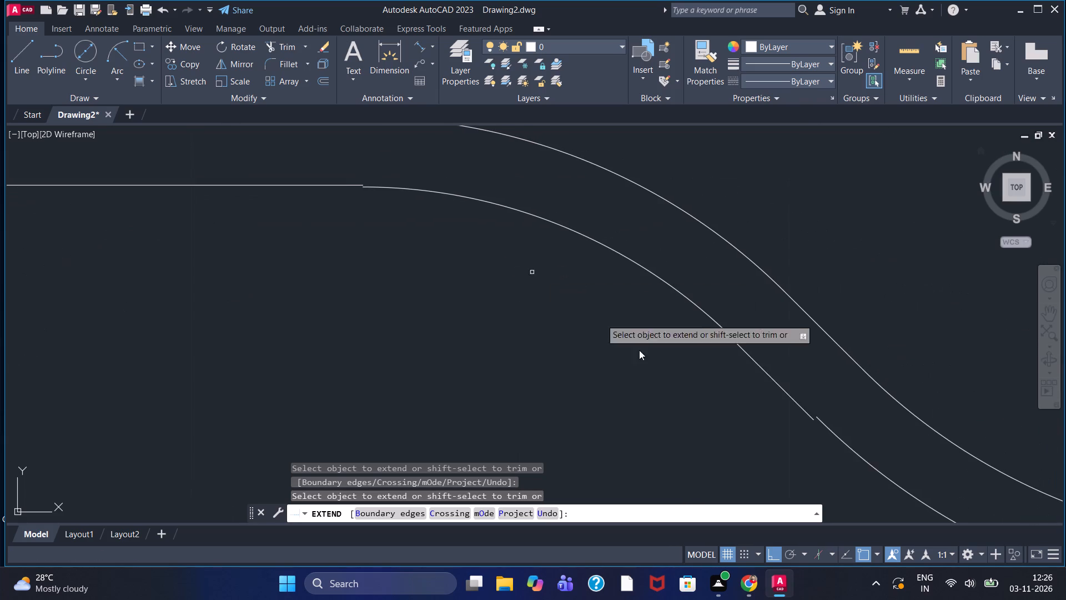
middle_click_drag(816, 411, 677, 297)
scroll(682, 346, "up", 1)
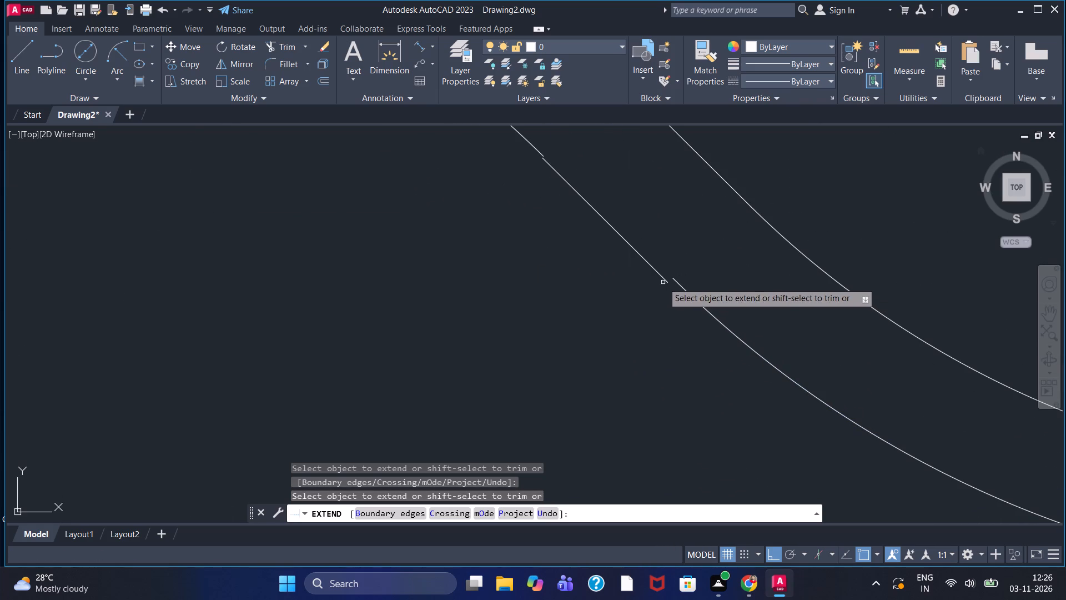
scroll(674, 281, "down", 1)
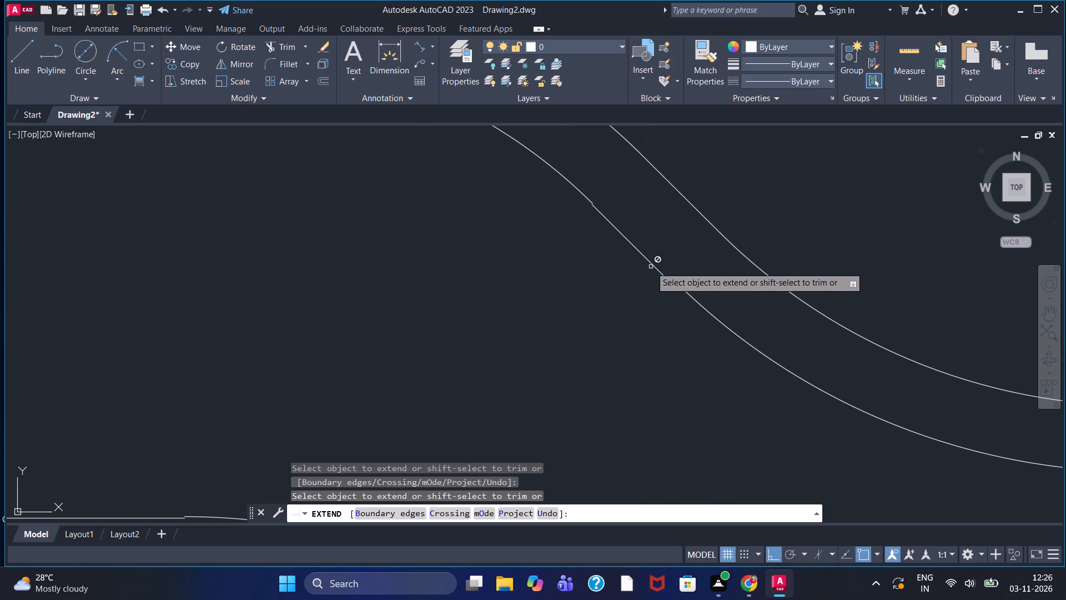
scroll(651, 267, "down", 2)
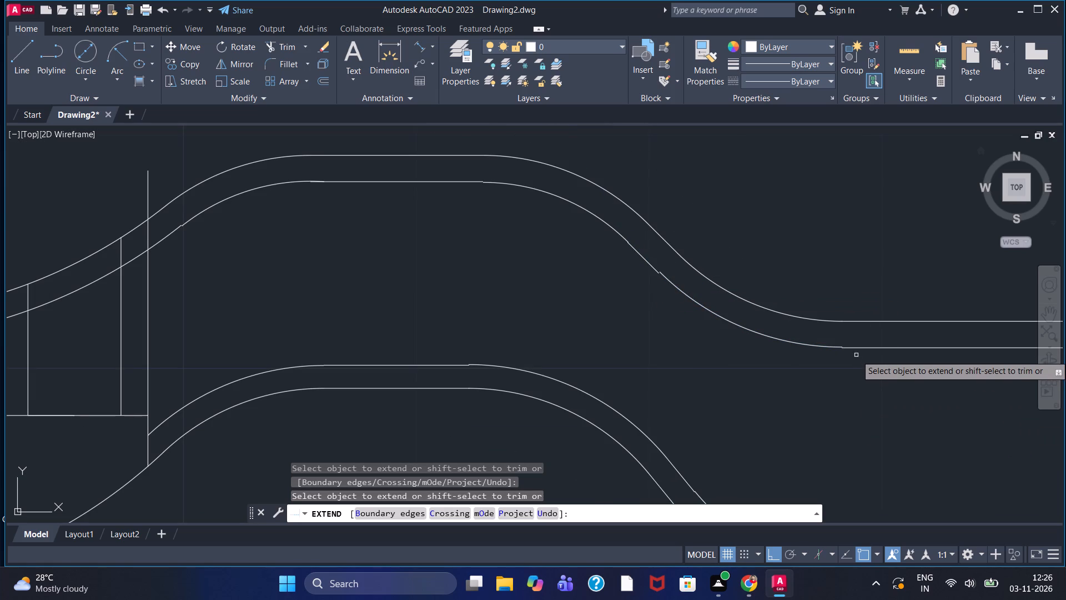
scroll(854, 347, "up", 2)
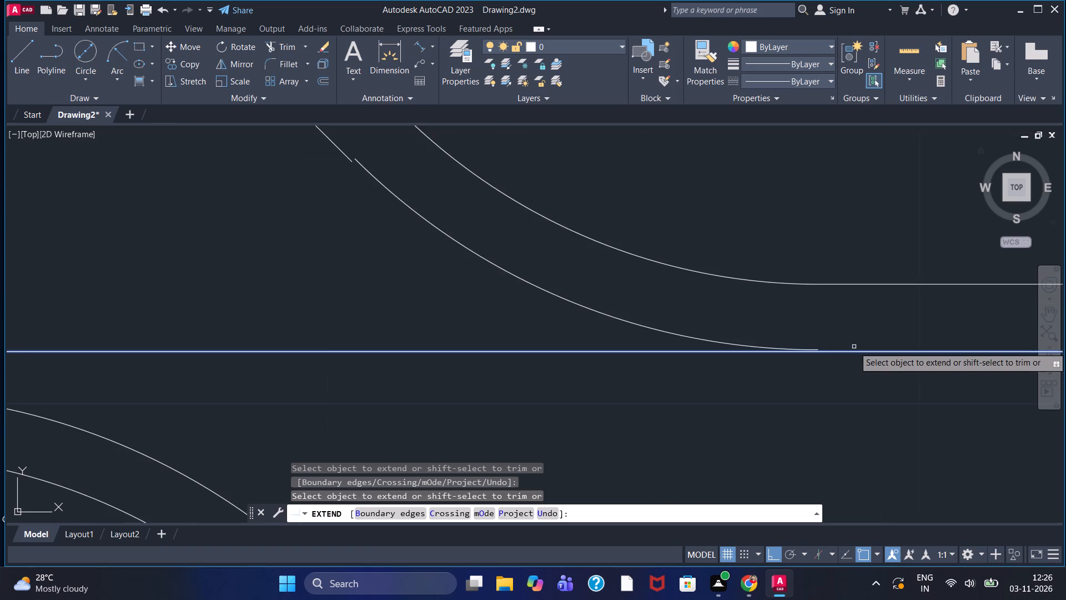
scroll(854, 347, "up", 1)
scroll(814, 354, "down", 2)
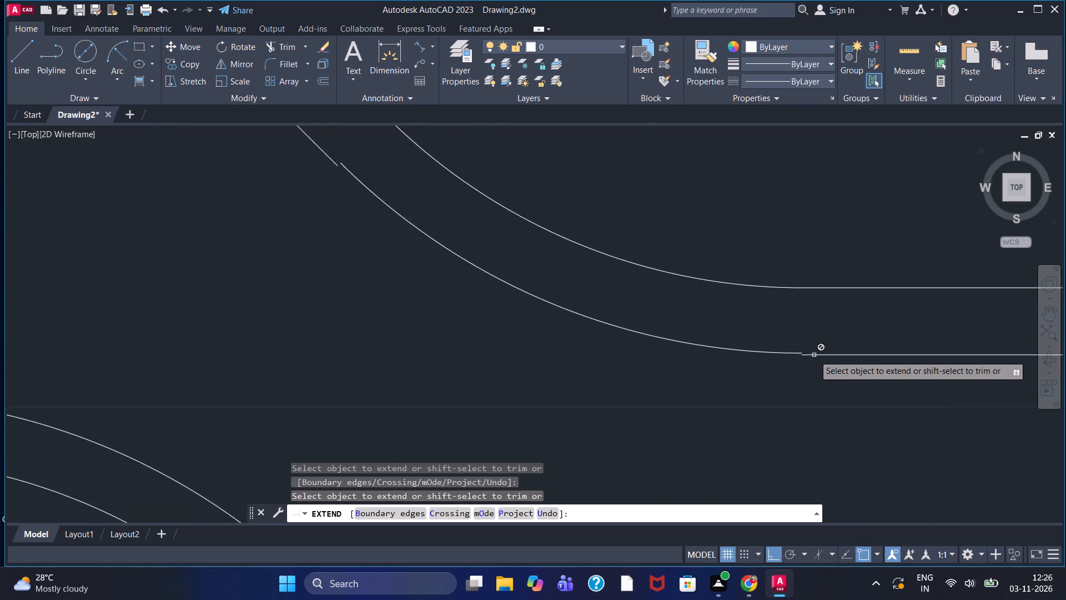
scroll(828, 357, "down", 1)
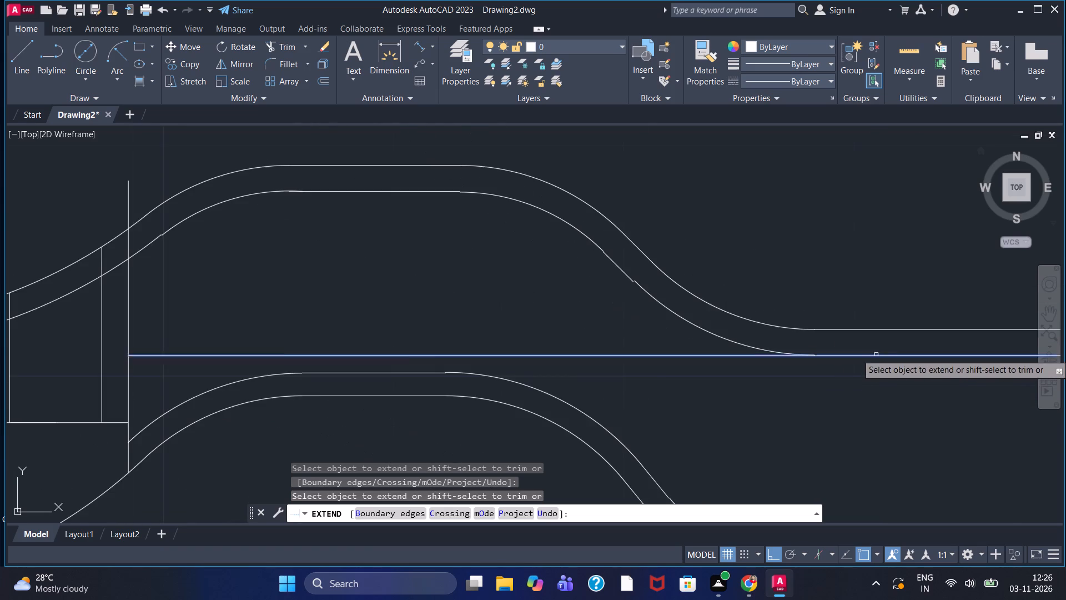
scroll(888, 354, "down", 2)
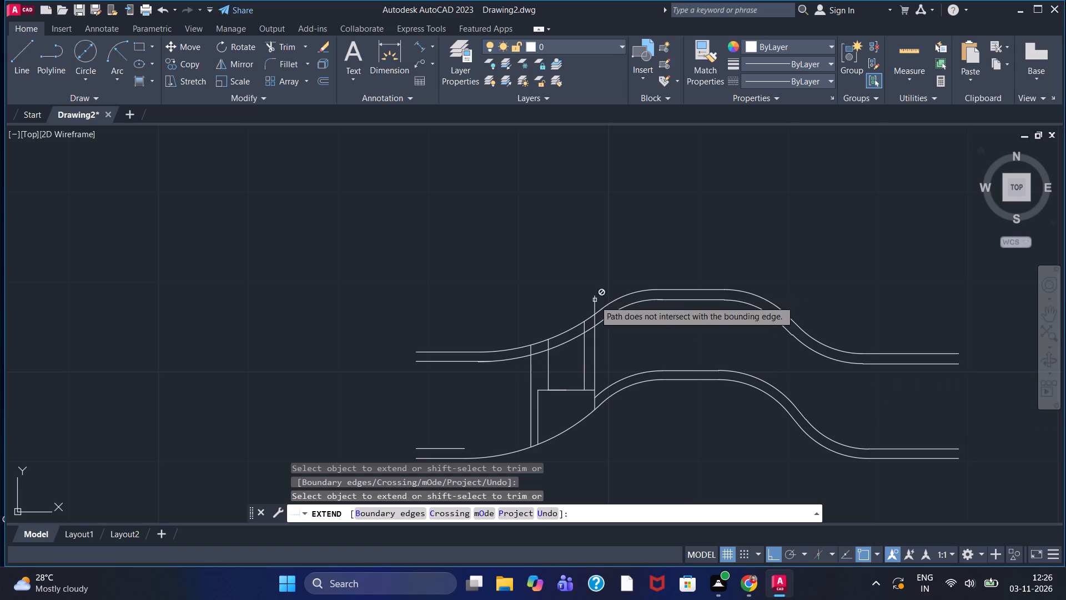
key("Escape")
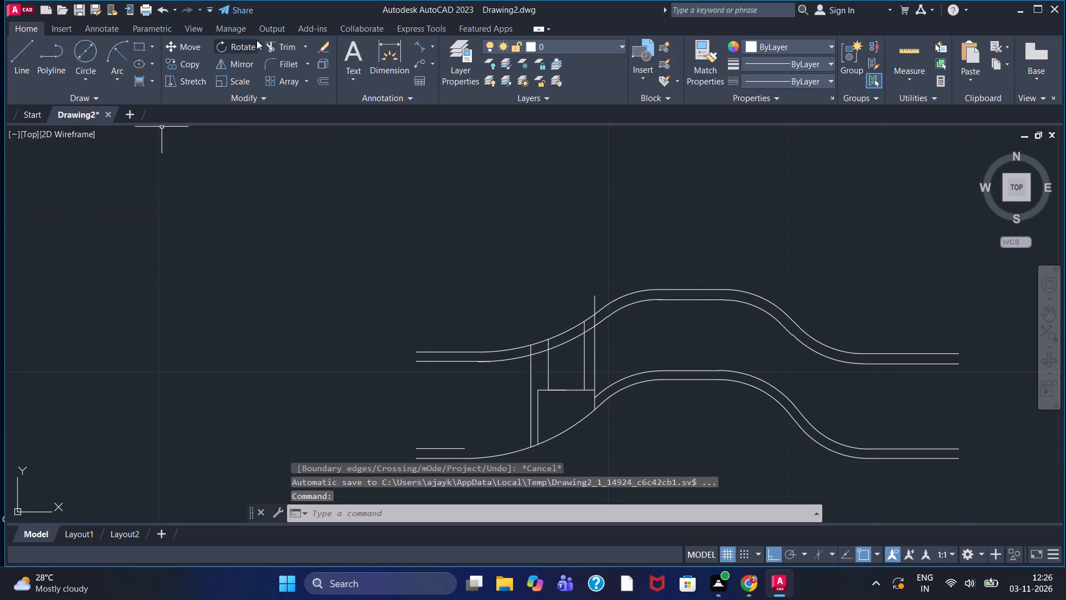
Trim the rightmost vertical line's portion above the upper profile's outer arc.
left_click(280, 40)
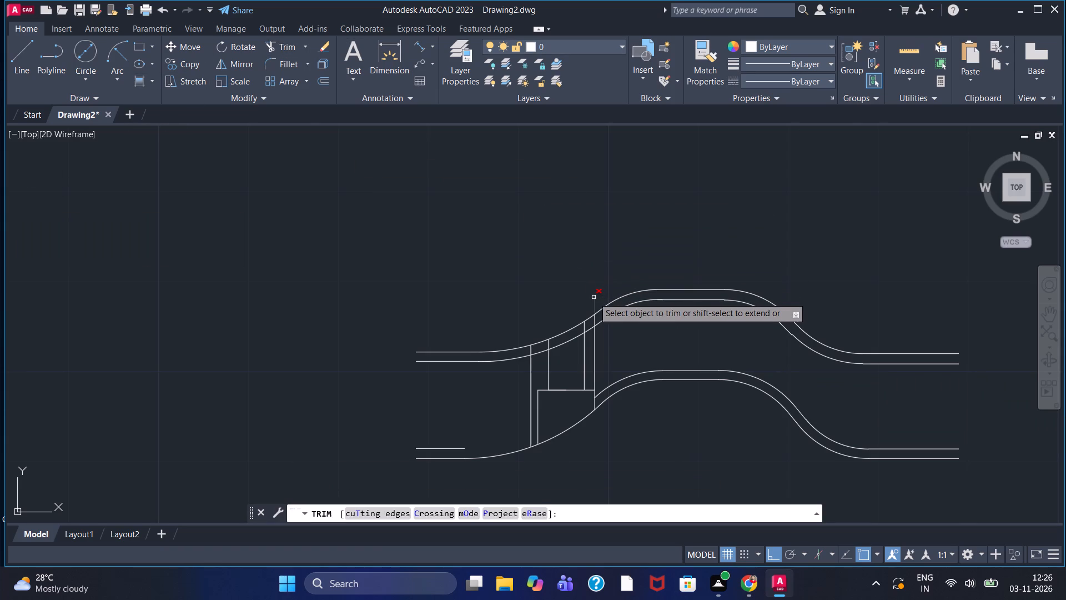
left_click(594, 297)
Offset the lower profile's left rising arc upward with the Through option, through the right end of the short upper baseline.
scroll(570, 268, "down", 1)
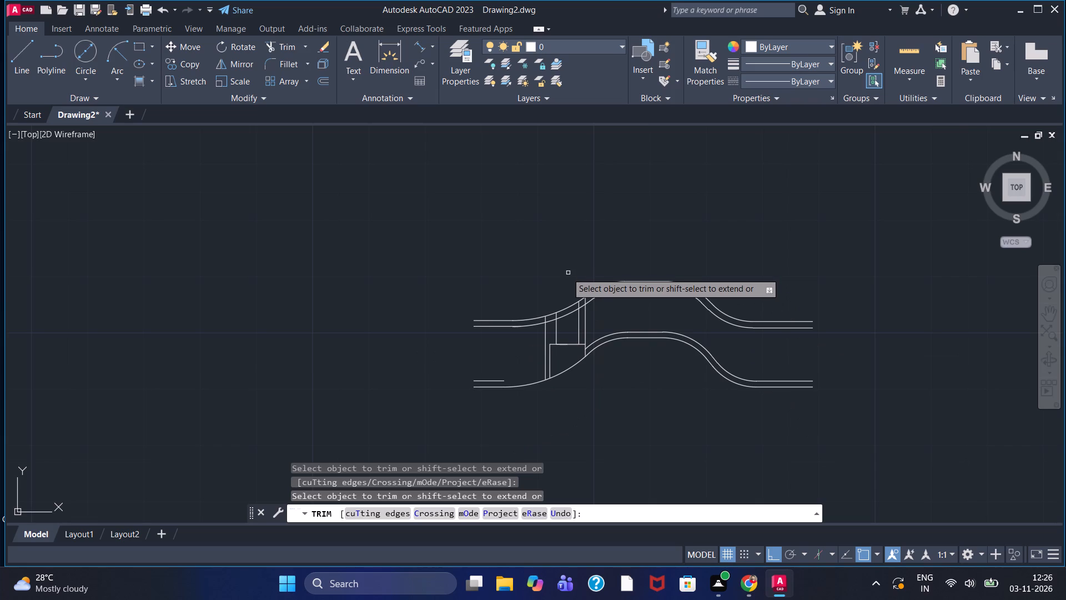
scroll(564, 273, "down", 1)
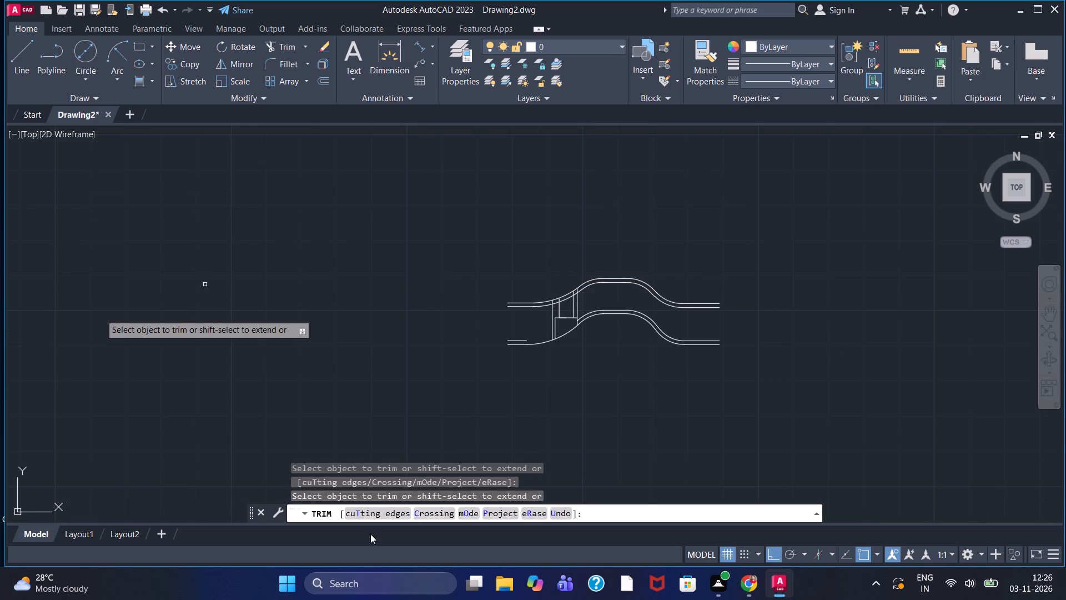
scroll(619, 342, "up", 2)
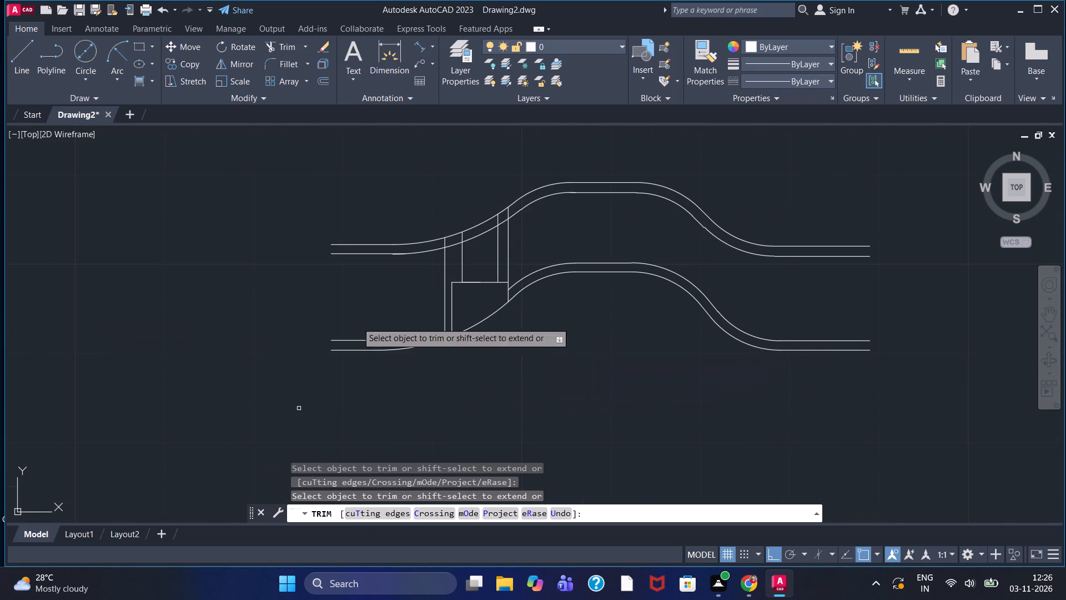
left_click(329, 76)
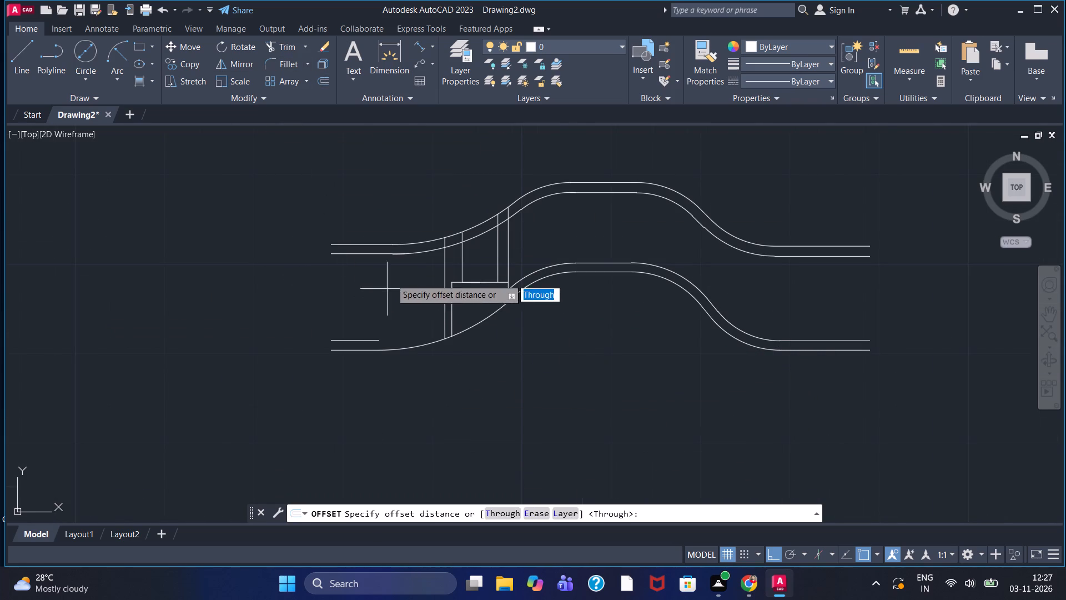
double_click(504, 513)
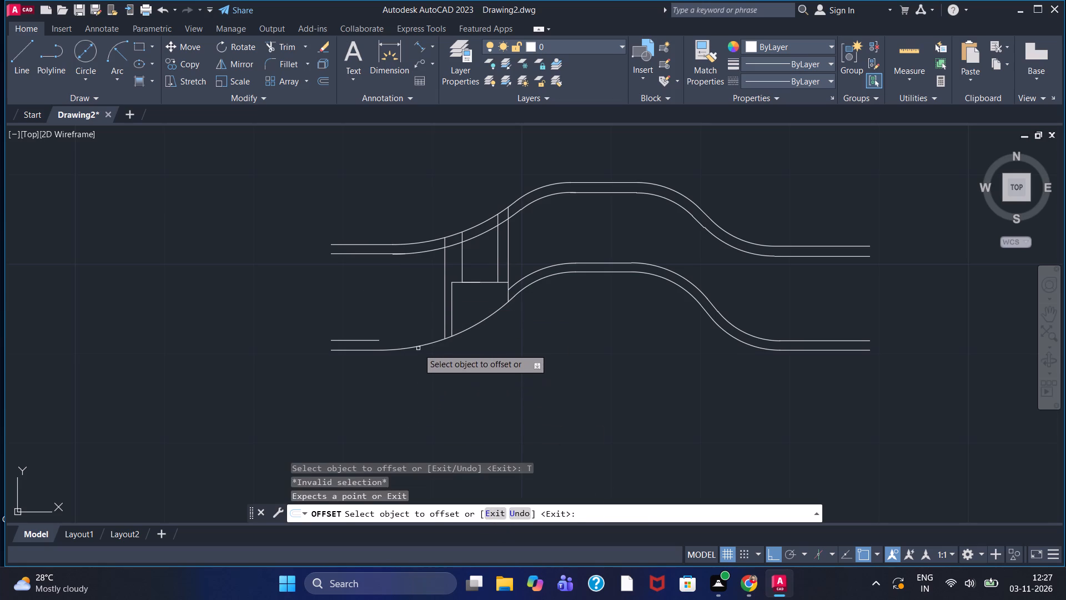
left_click(418, 346)
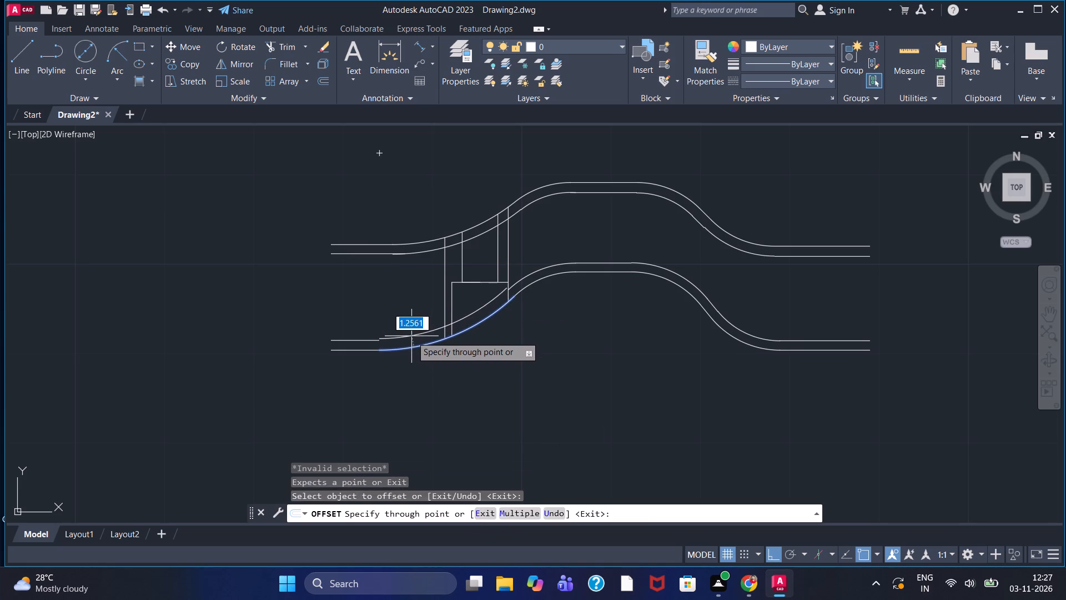
scroll(408, 338, "up", 3)
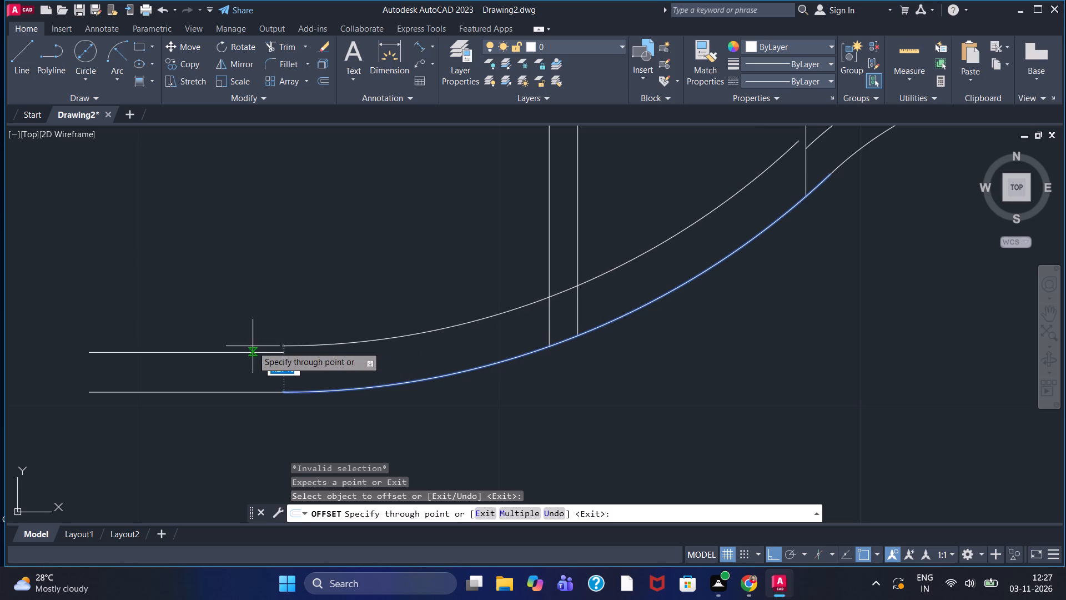
left_click(281, 347)
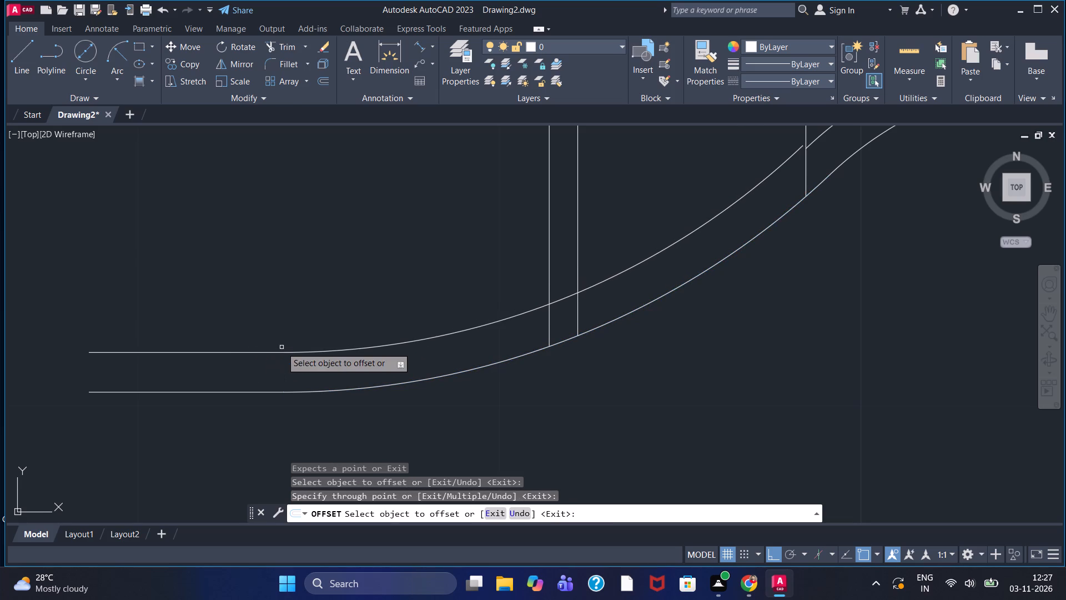
Extend the new offset arc's upper end to the rightmost vertical line.
middle_click_drag(647, 213, 361, 306)
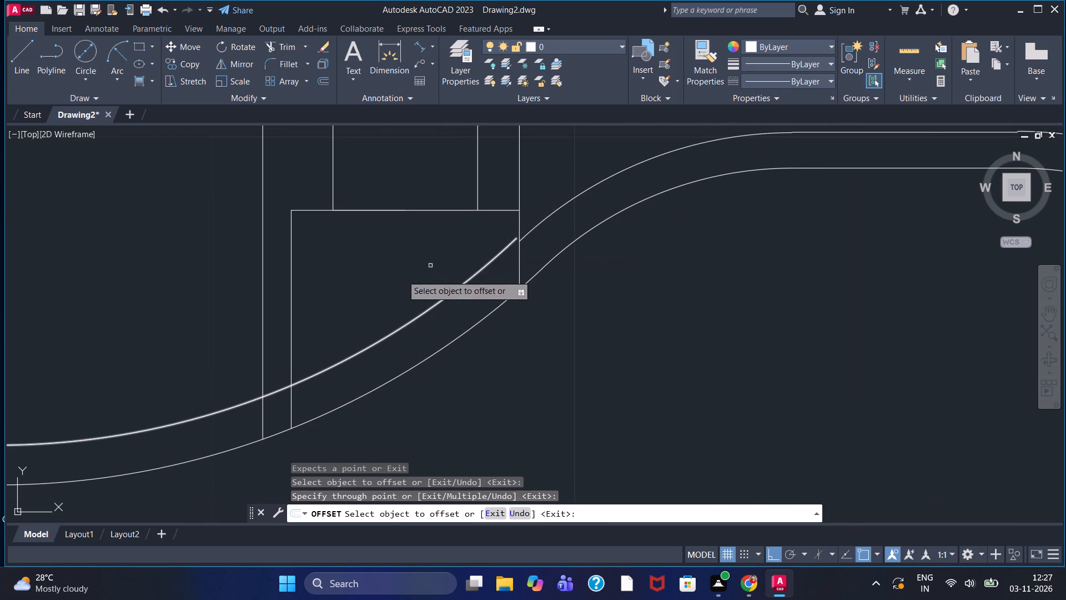
scroll(518, 233, "up", 3)
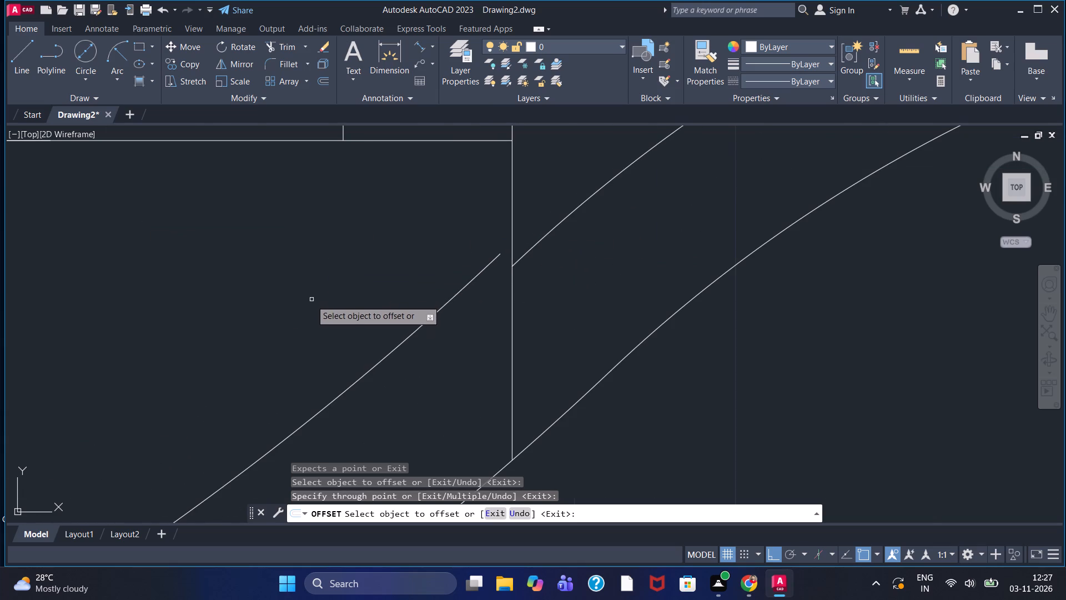
type("ex")
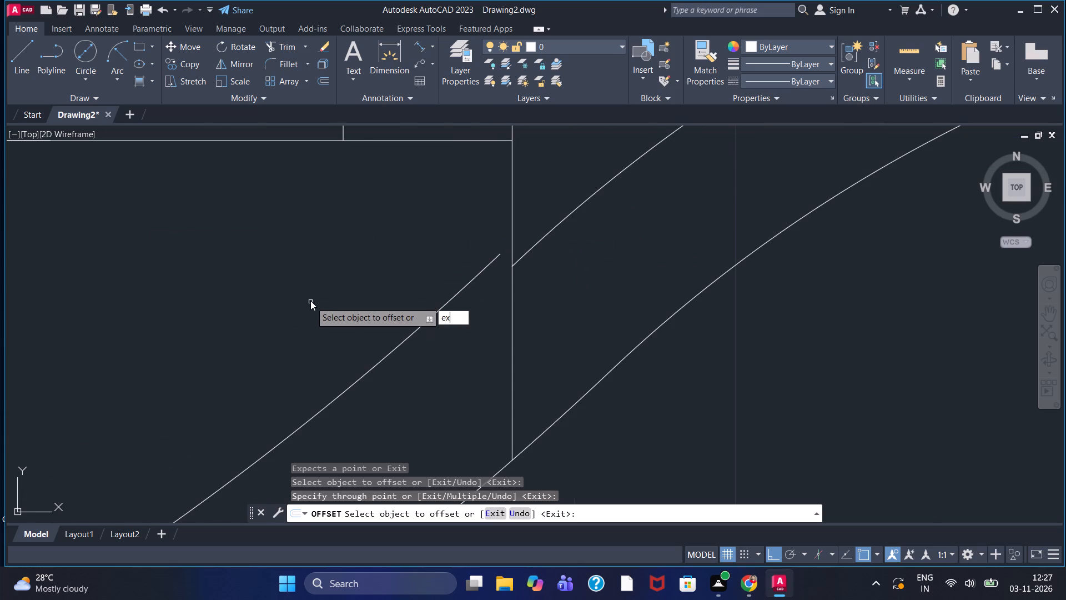
key("Return")
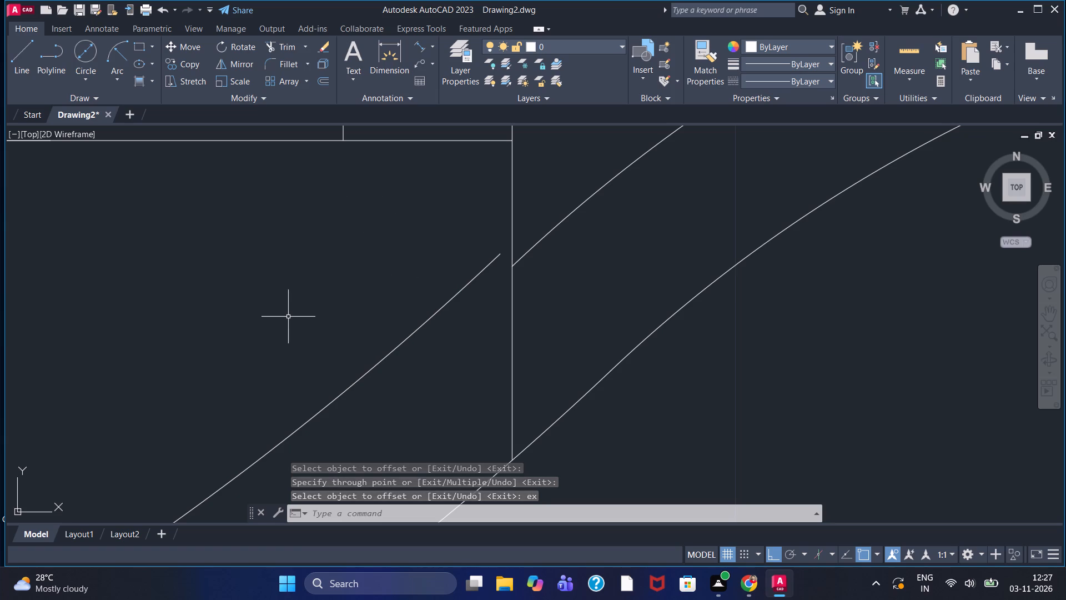
type("ex")
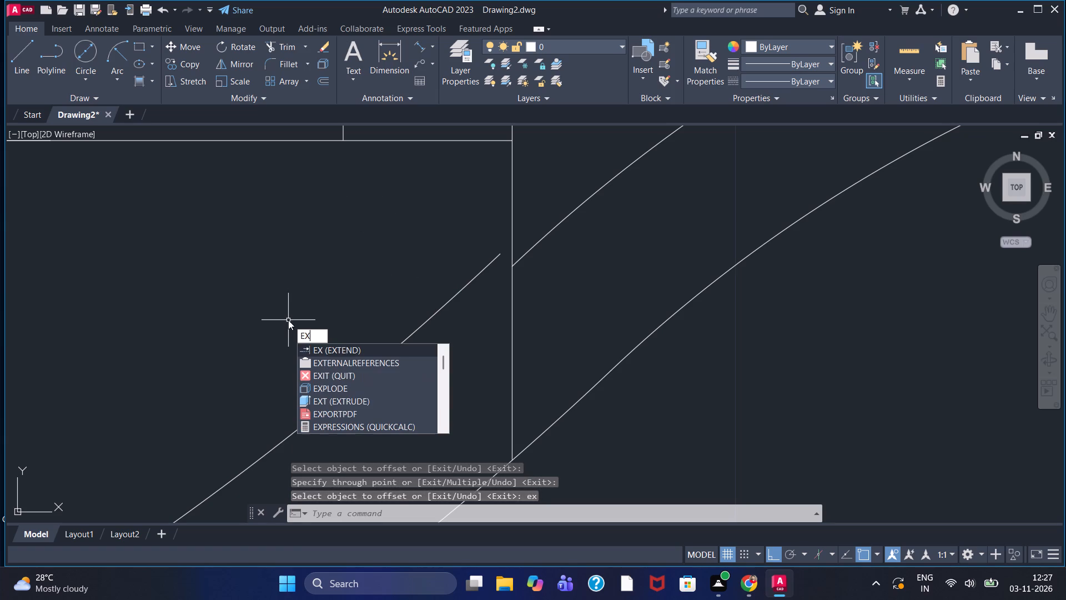
left_click(352, 351)
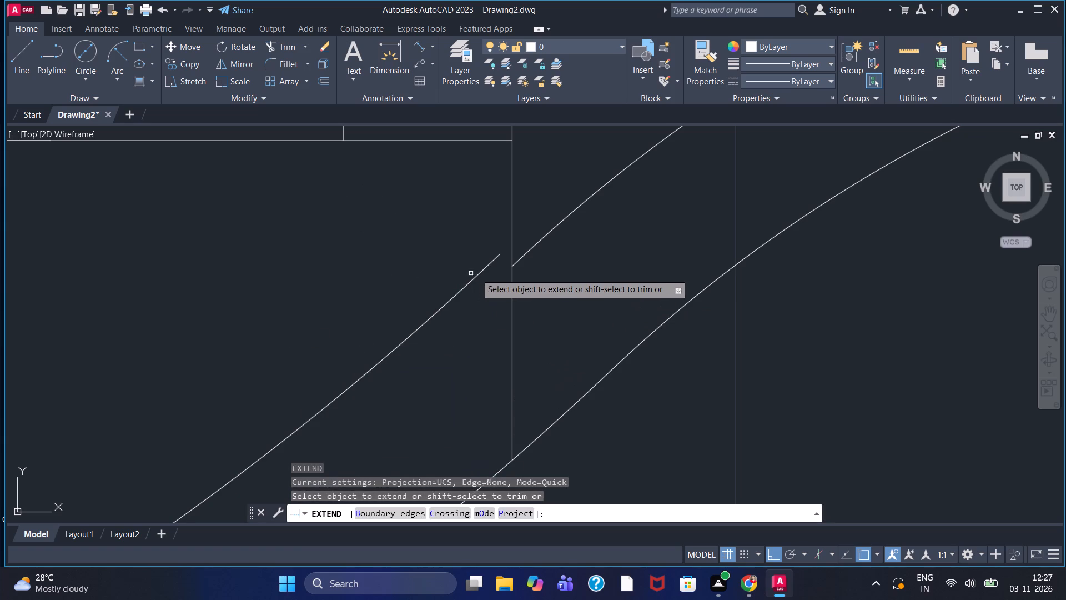
left_click(480, 272)
key("Escape")
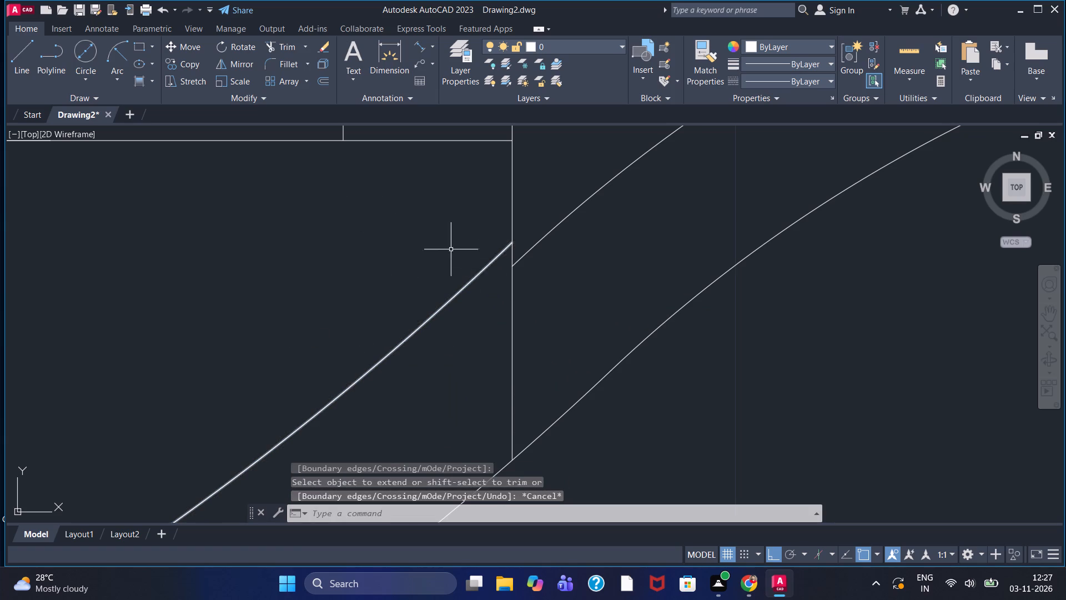
Close the open left end of the upper profile with a vertical line between its outer and inner baselines.
scroll(409, 257, "down", 5)
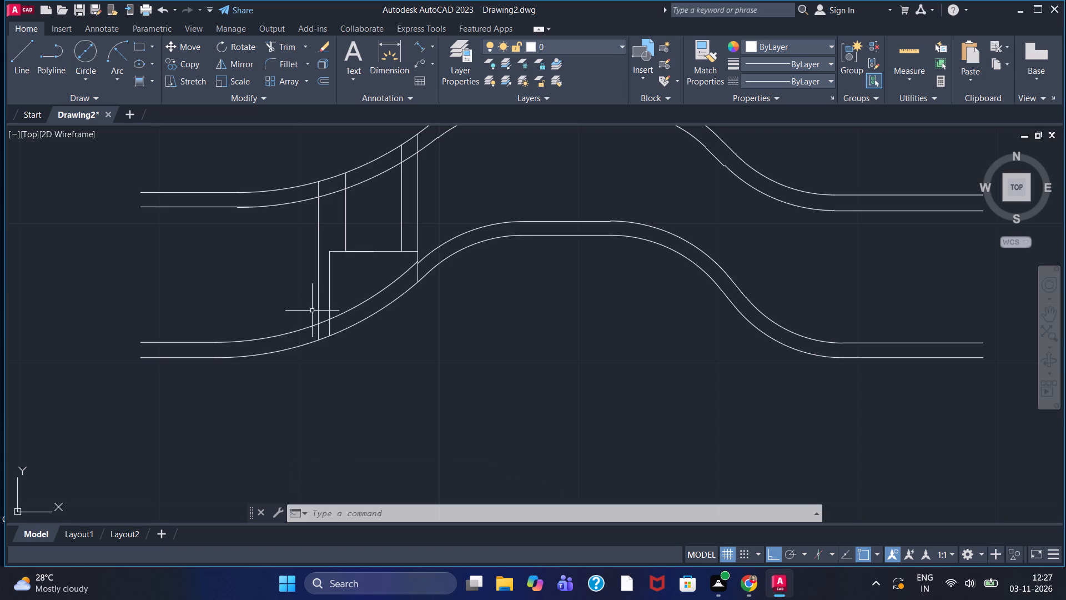
left_click(15, 51)
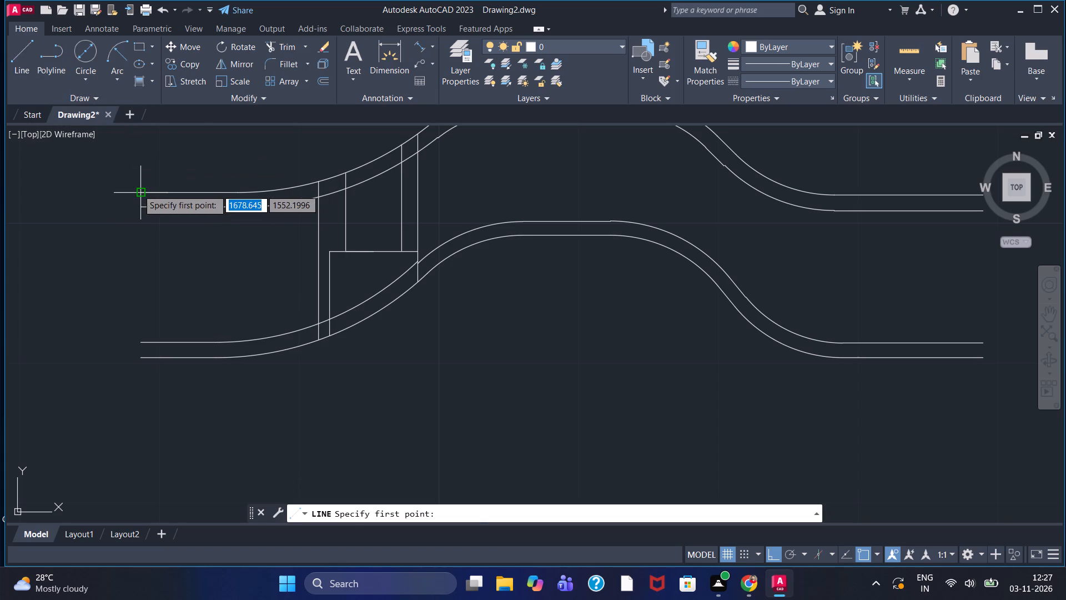
left_click(138, 189)
left_click(138, 206)
right_click(138, 207)
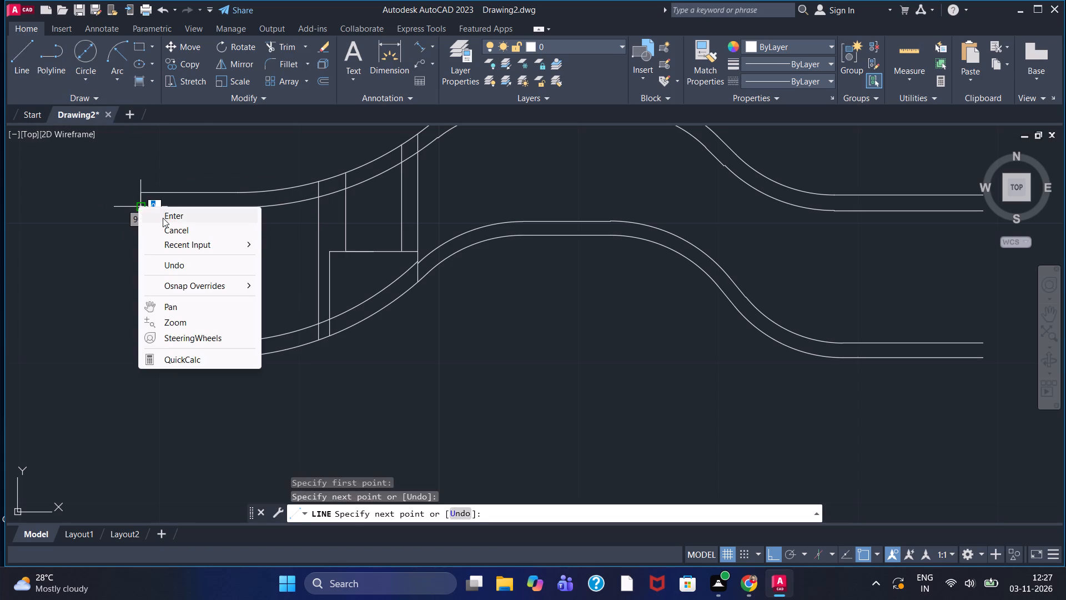
left_click(163, 218)
Close the open left end of the lower profile with a vertical line joining its two baseline endpoints.
left_click(19, 64)
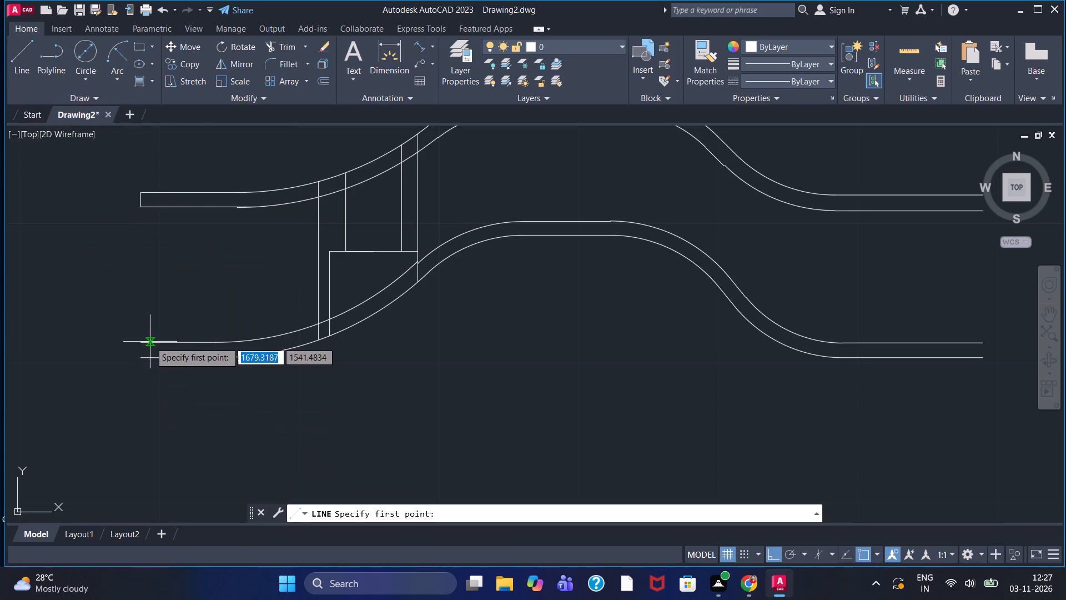
left_click(144, 338)
left_click(148, 357)
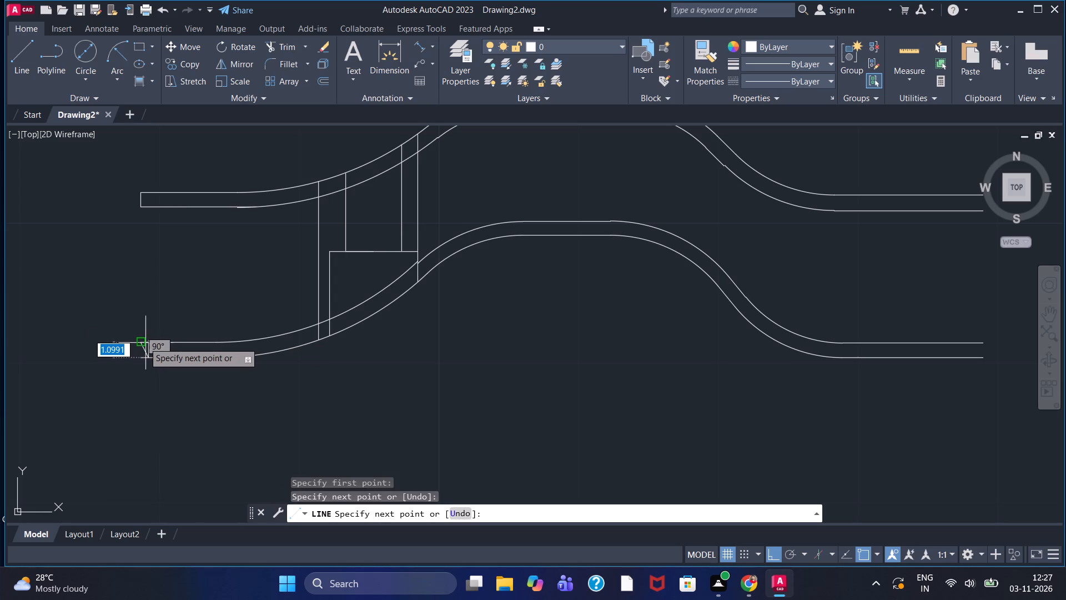
key("ctrl+z")
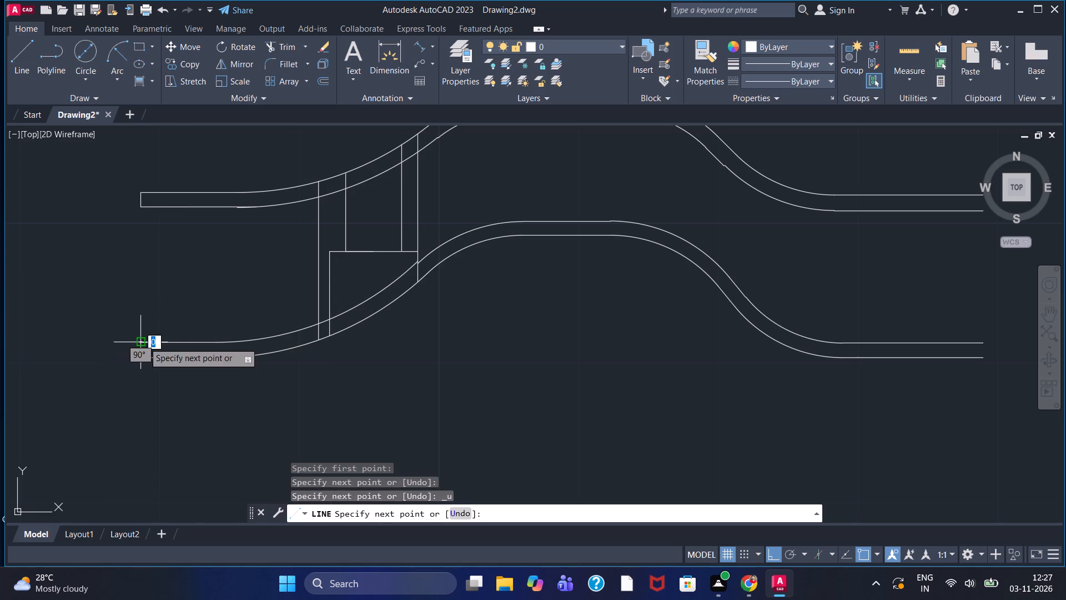
scroll(148, 357, "up", 3)
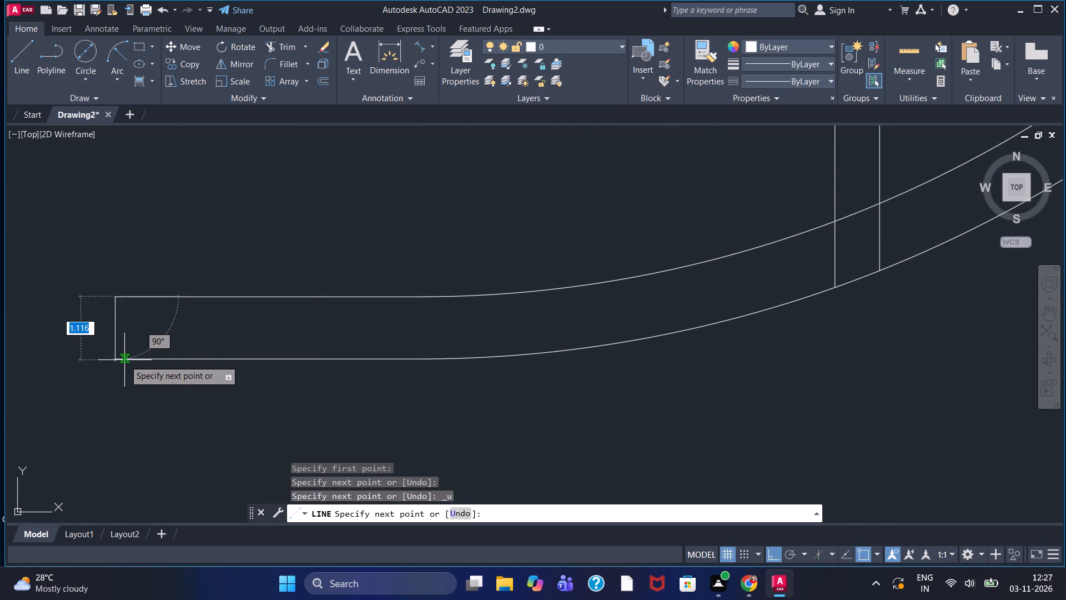
left_click(113, 360)
key("Escape")
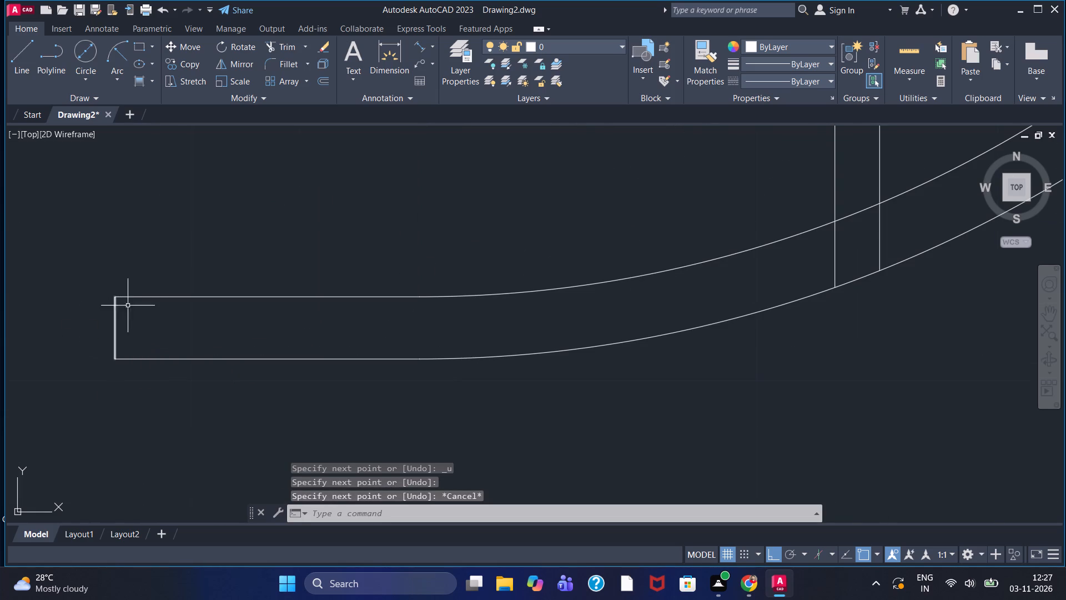
From the upper profile's lower-left corner, draw connected lines 2 down, 7 right, and down in segments of 4, 1 and 1.
scroll(125, 247, "down", 1)
middle_click_drag(159, 219, 158, 354)
scroll(158, 354, "down", 1)
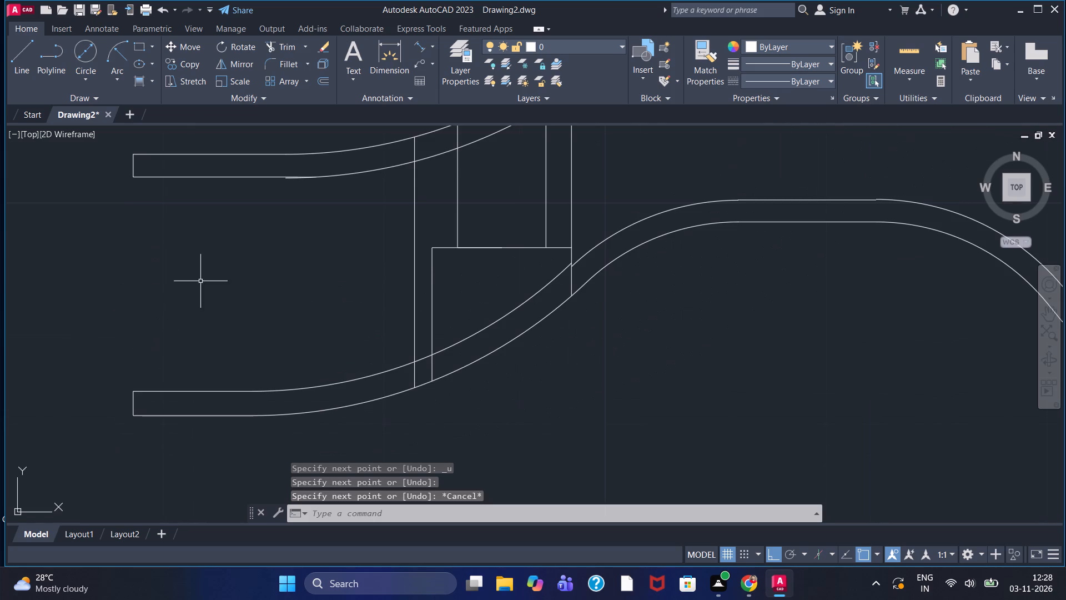
scroll(200, 281, "down", 1)
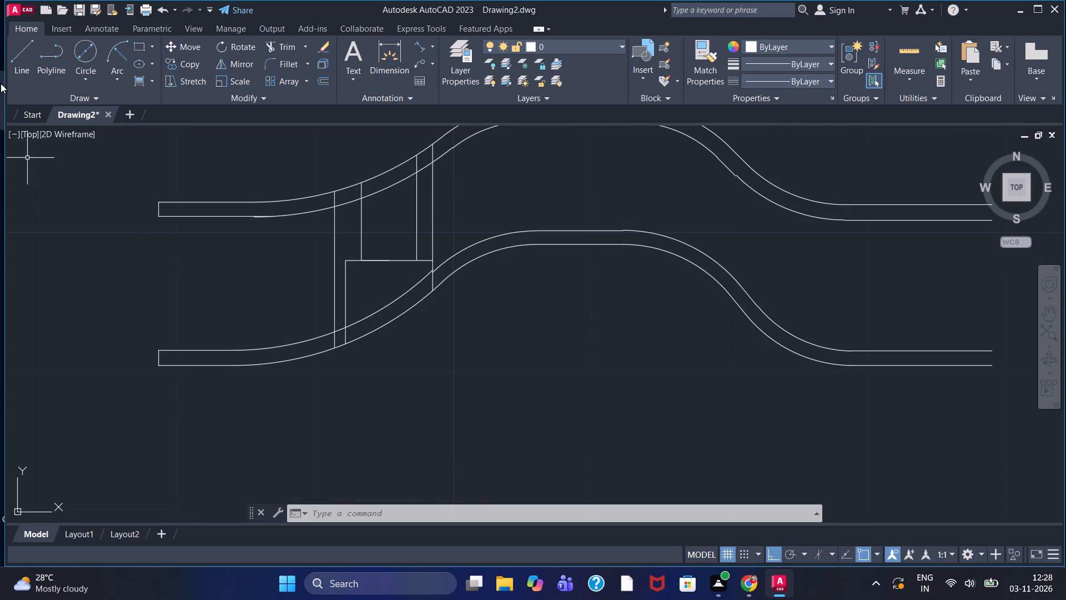
left_click(15, 62)
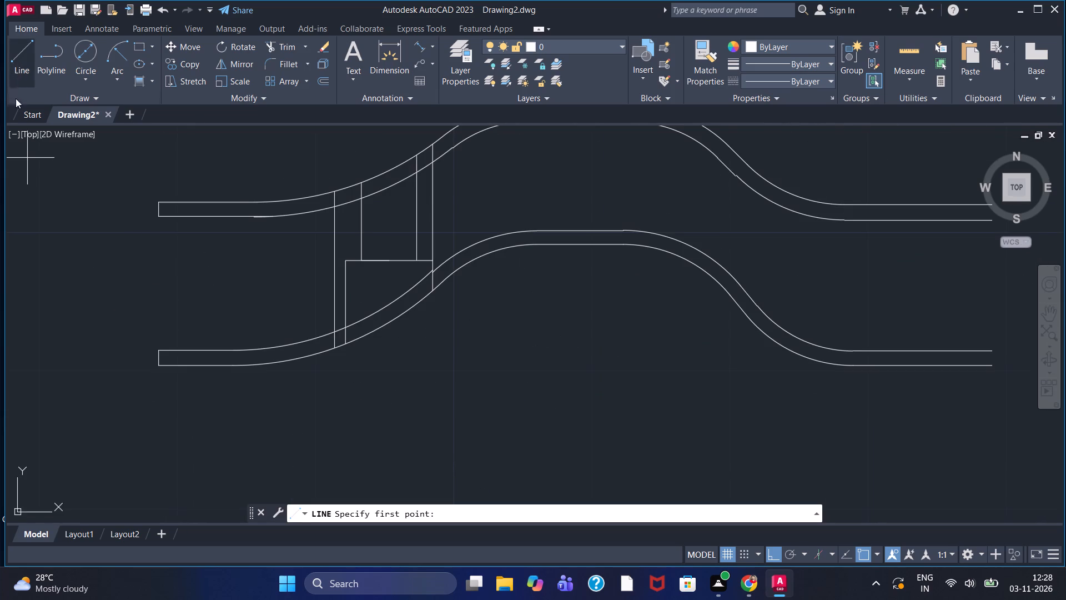
left_click(158, 215)
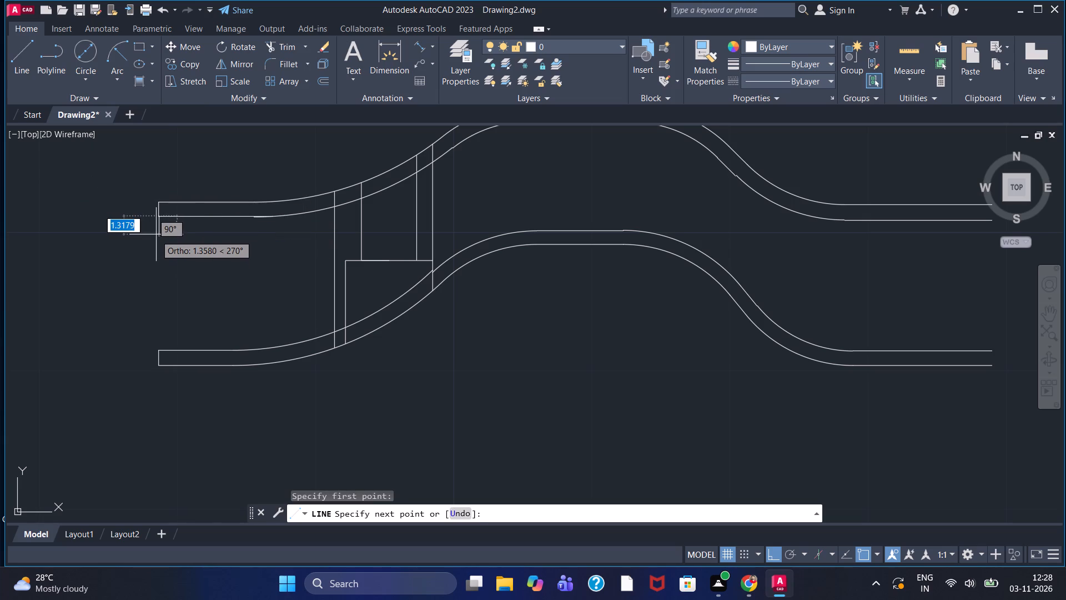
key("2")
key("Return")
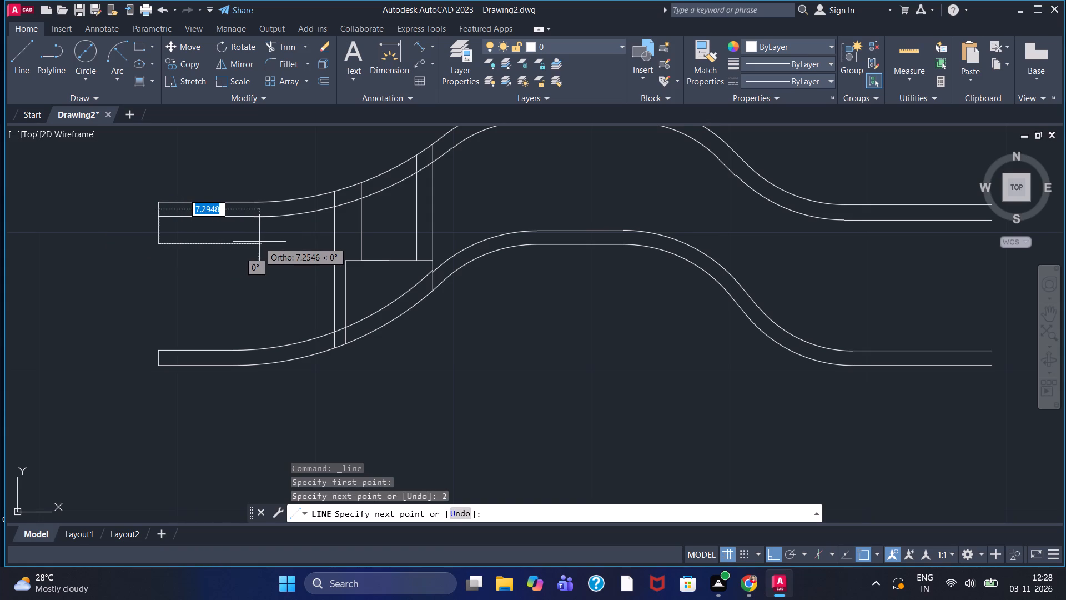
key("7")
key("Return")
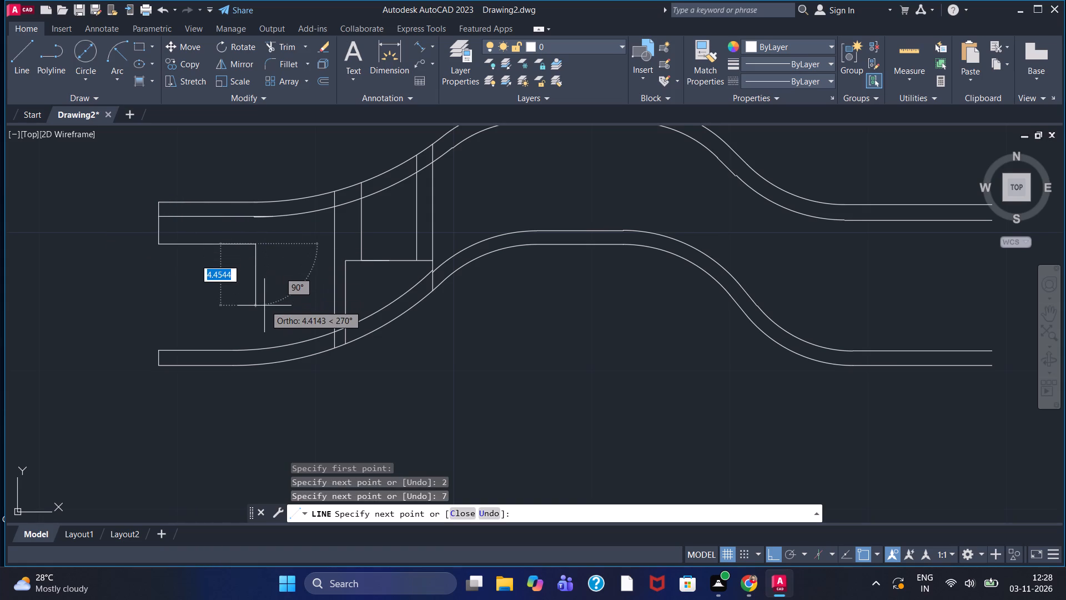
key("4")
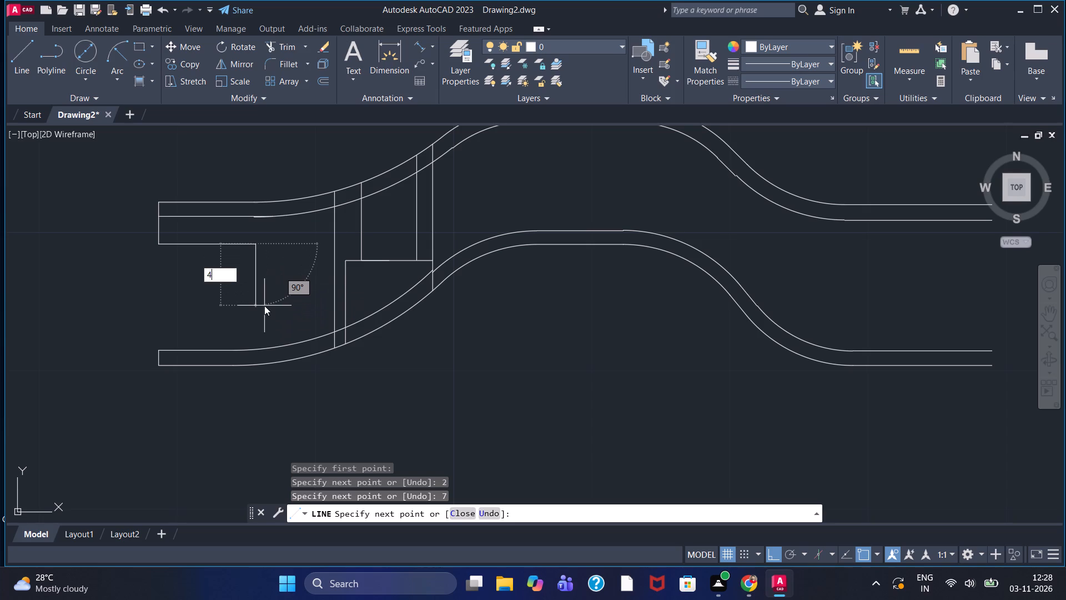
key("Return")
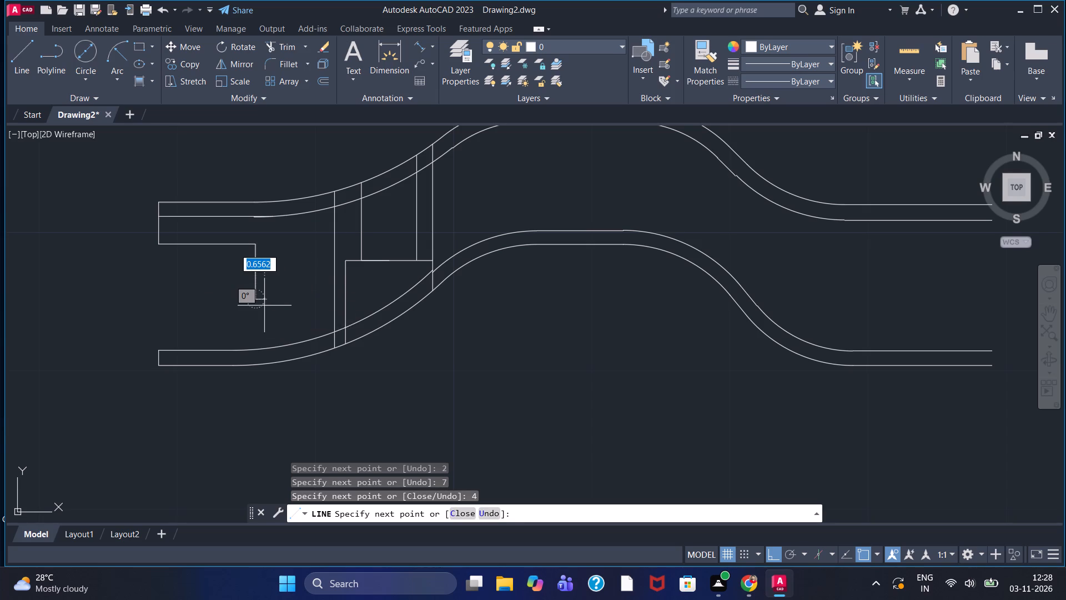
key("1")
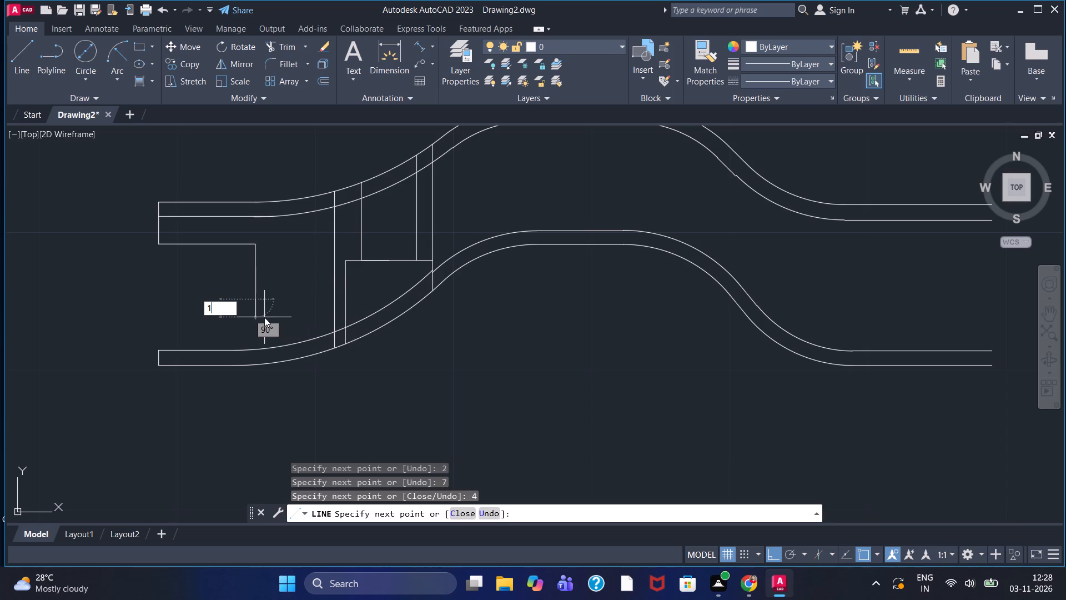
key("Return")
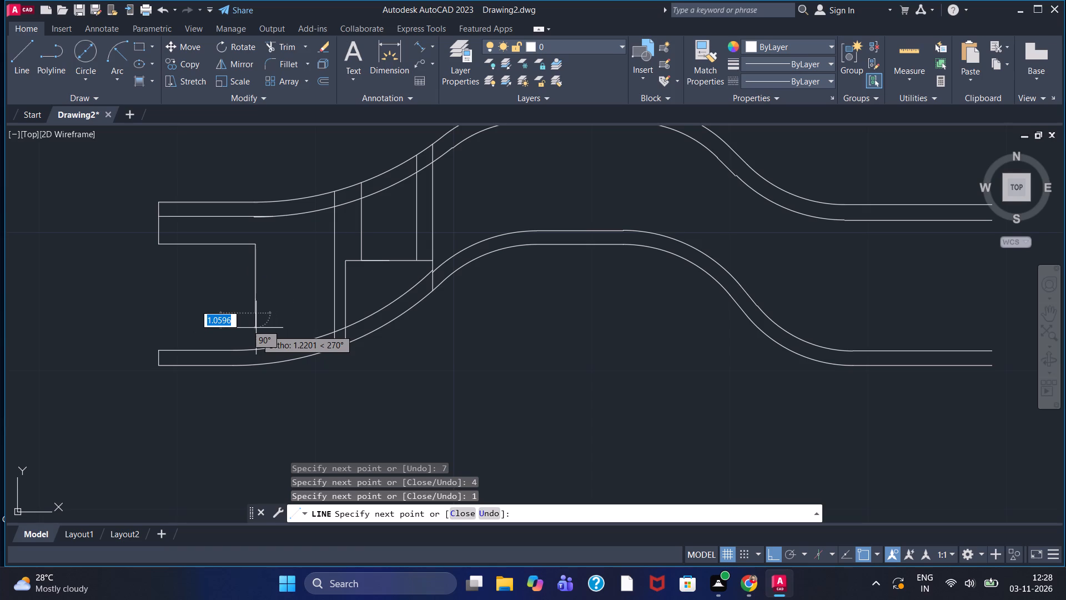
key("1")
key("Return")
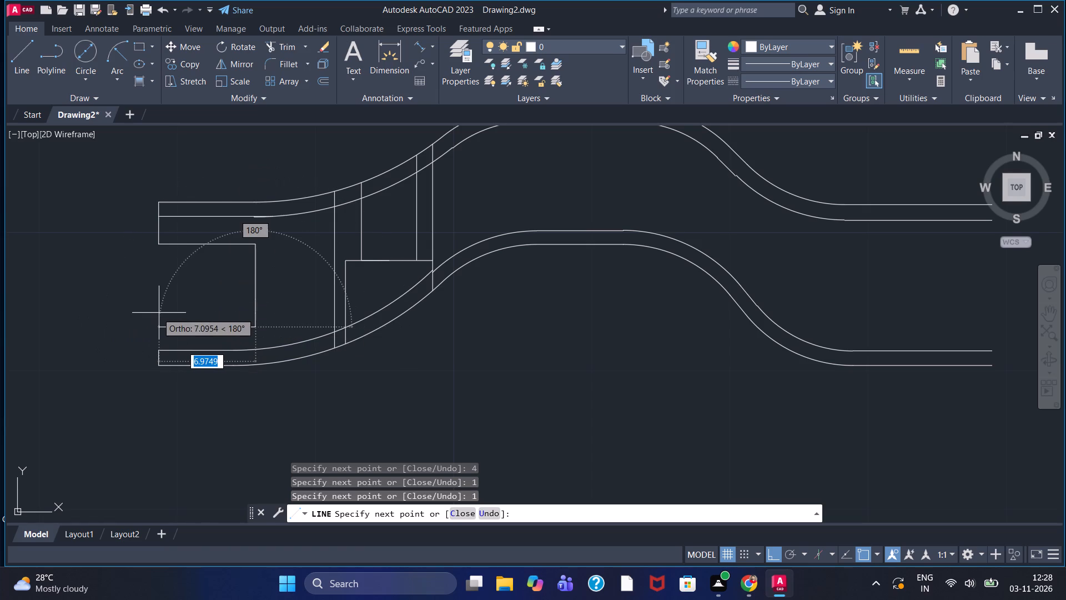
Continue the notch outline left in segments of 4 and 3, finishing straight down at the lower profile's upper-left corner.
key("4")
key("Return")
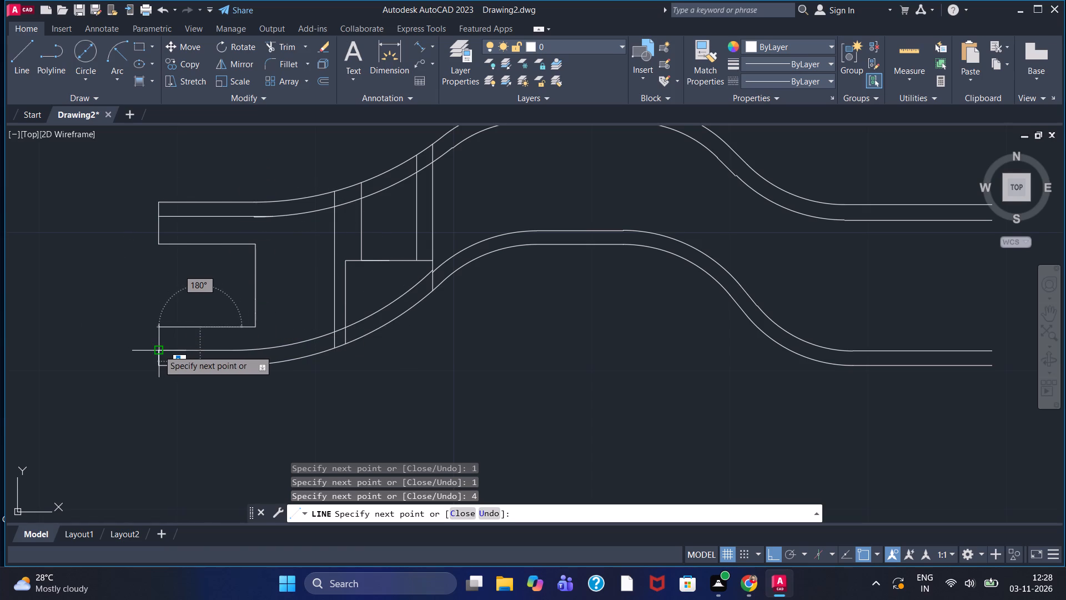
left_click(158, 350)
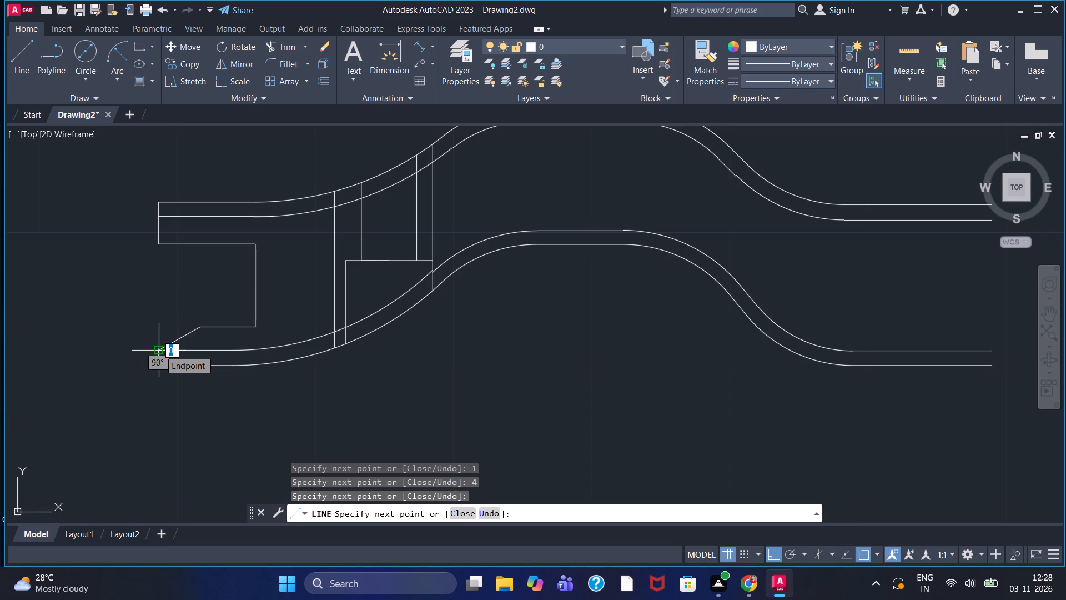
key("ctrl+z")
scroll(150, 345, "up", 2)
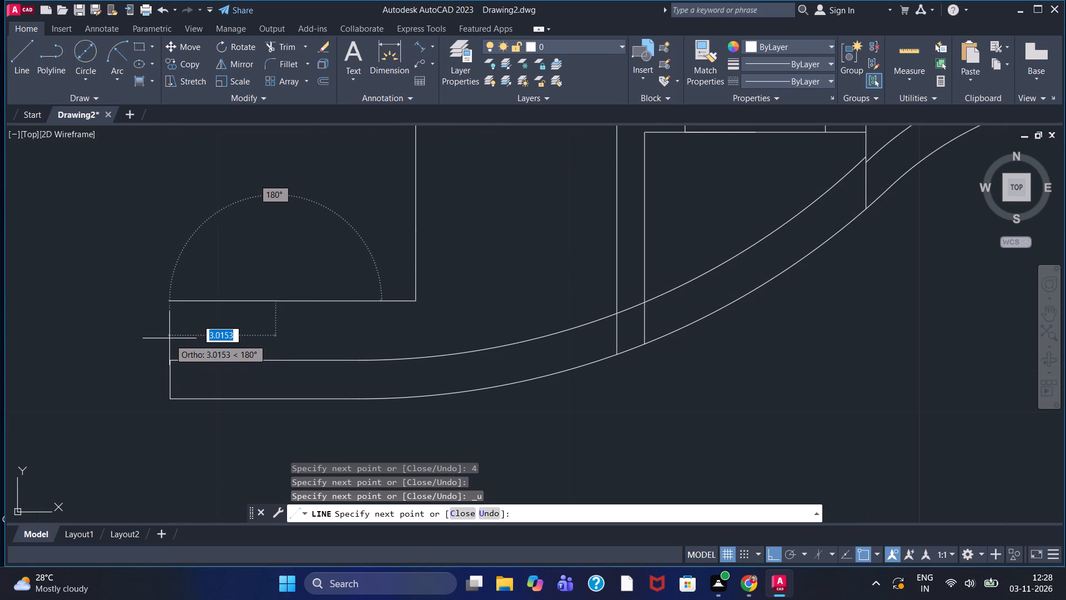
key("3")
key("Return")
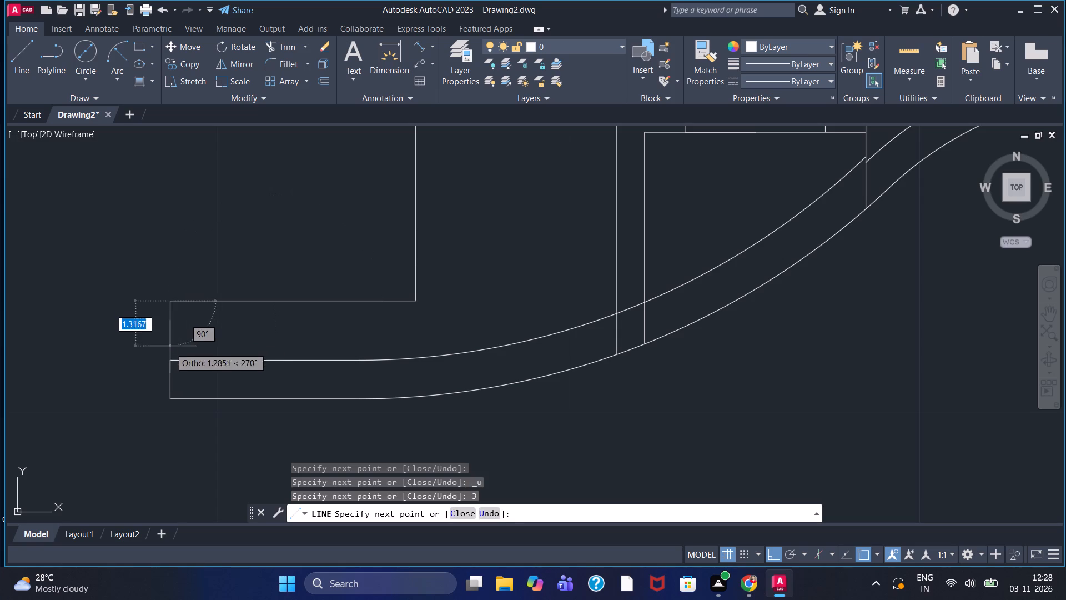
left_click(169, 363)
key("Escape")
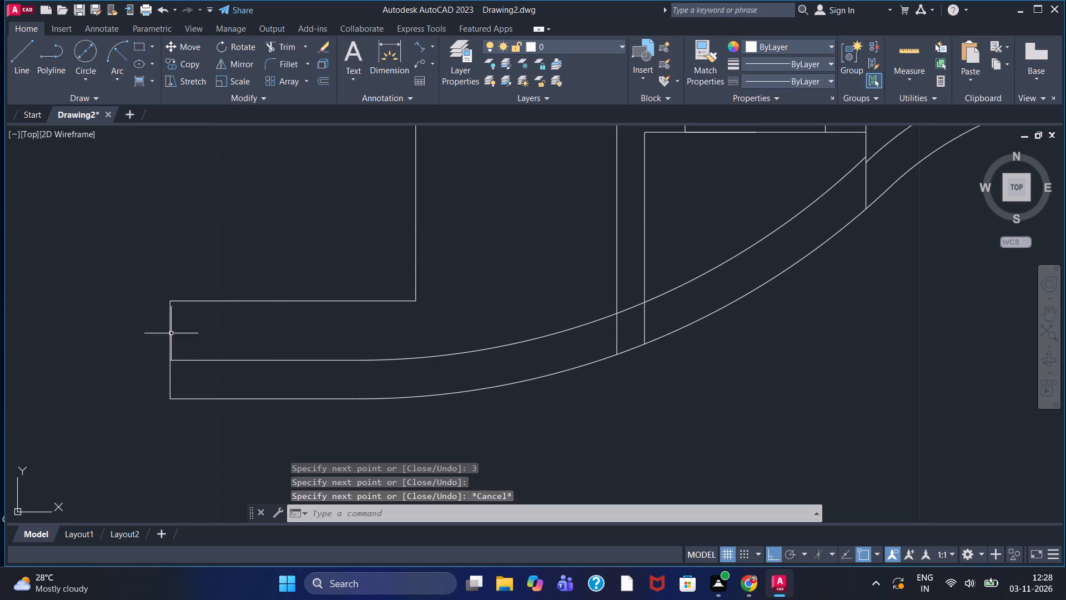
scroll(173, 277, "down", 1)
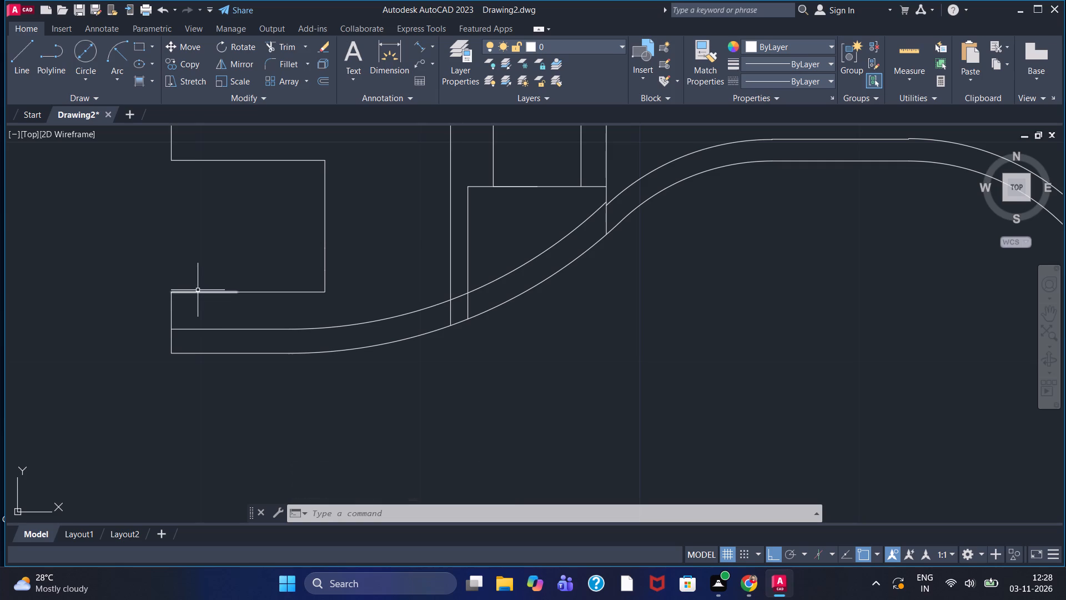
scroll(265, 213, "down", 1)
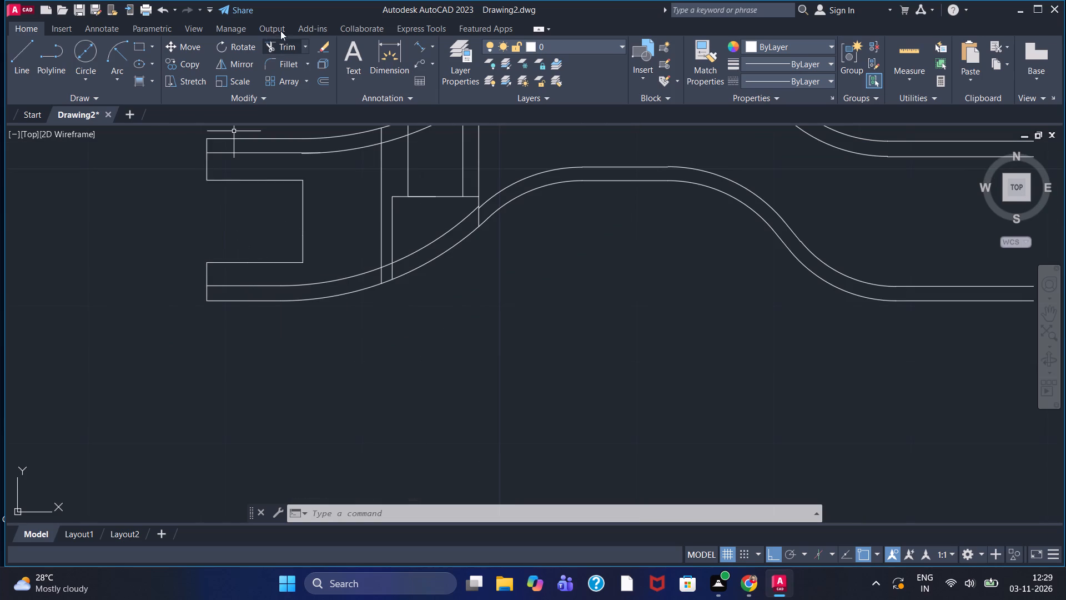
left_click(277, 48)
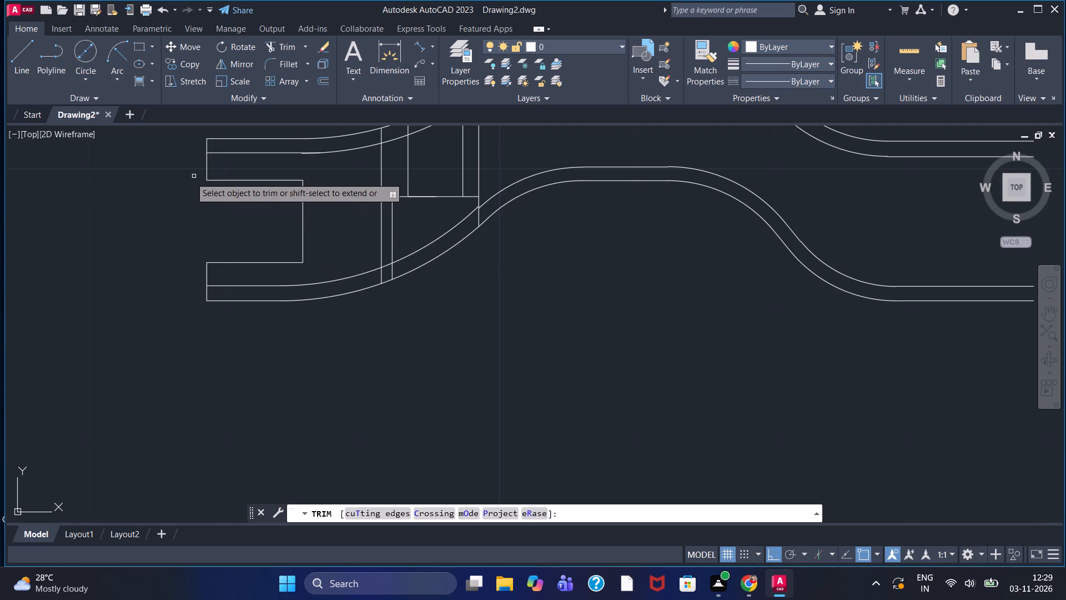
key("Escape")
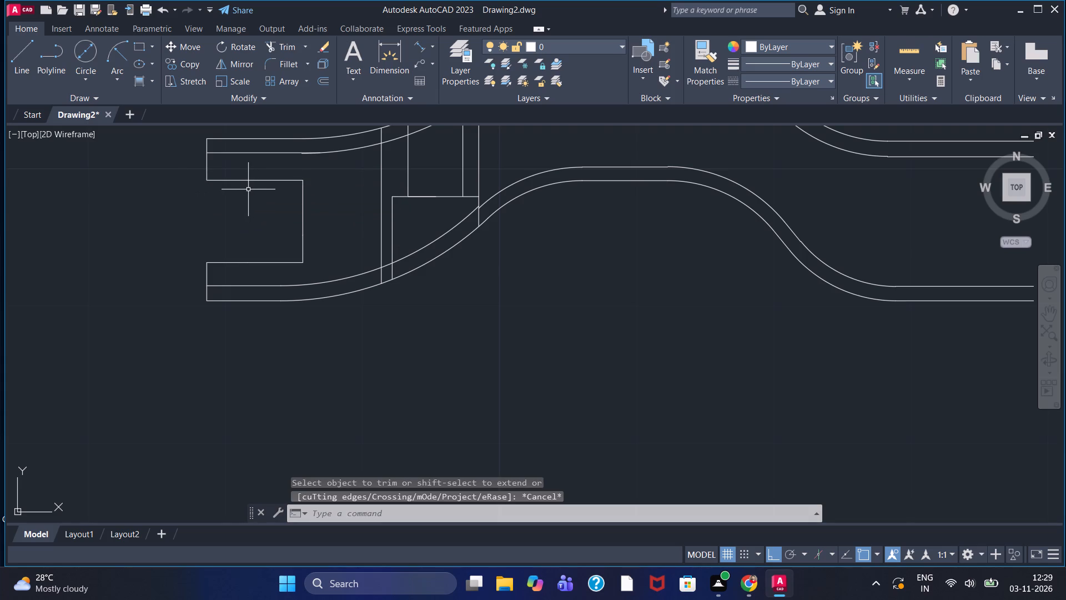
Draw a small circle using the Diameter option, between the notch's vertical edge and the leftmost full-height vertical line.
scroll(248, 190, "down", 1)
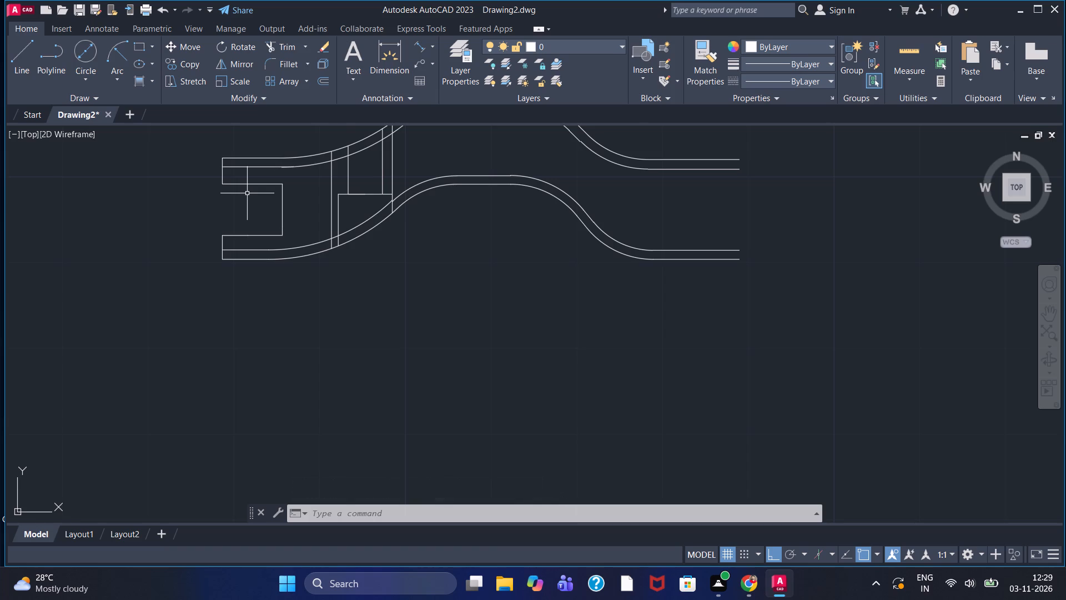
scroll(247, 193, "down", 1)
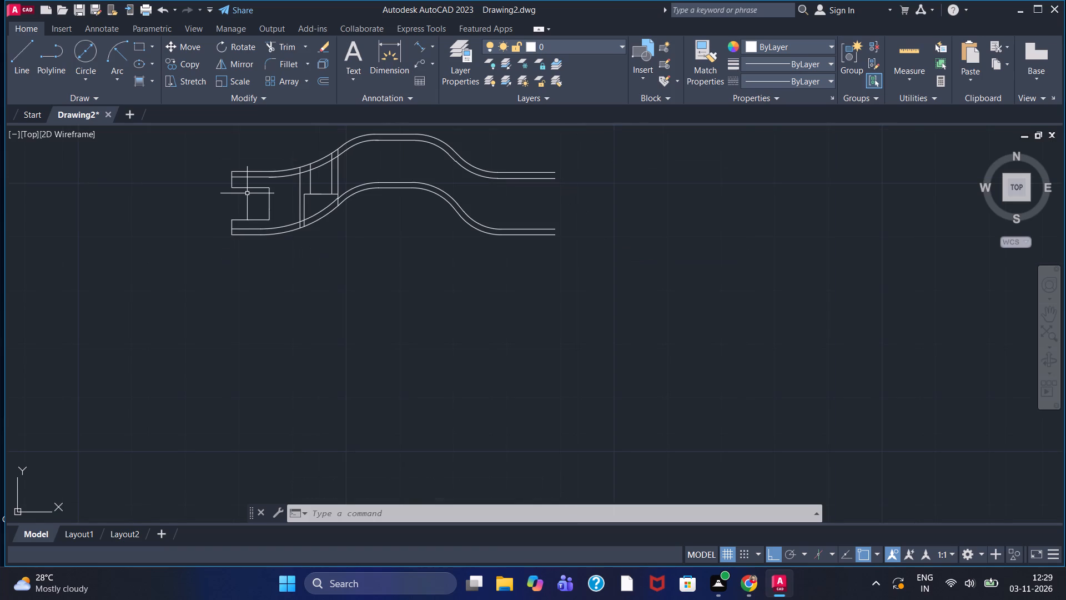
scroll(249, 198, "down", 1)
scroll(249, 198, "up", 1)
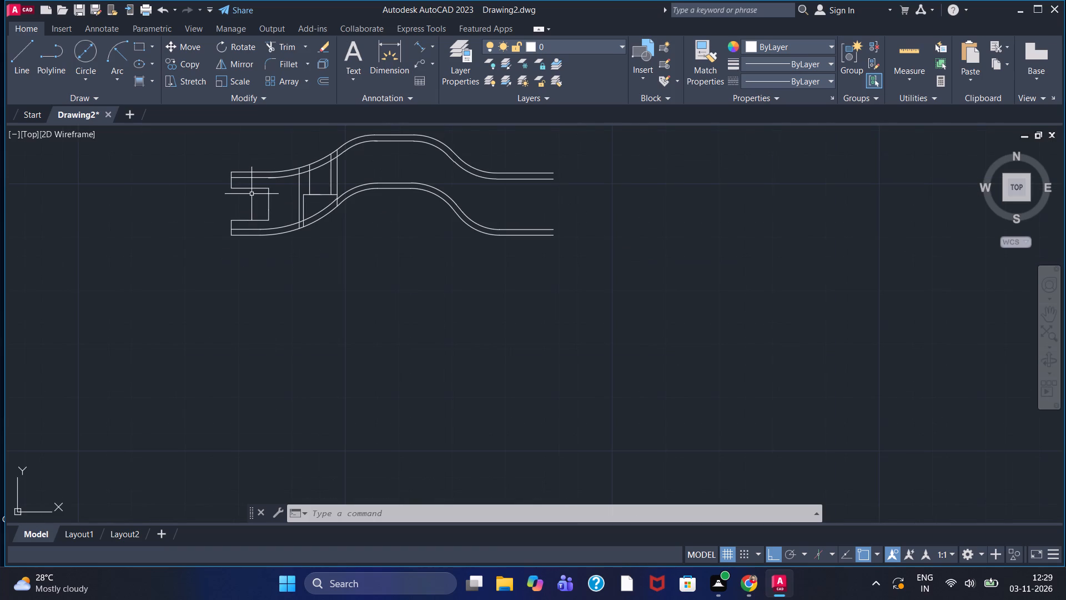
left_click(85, 52)
scroll(270, 206, "up", 3)
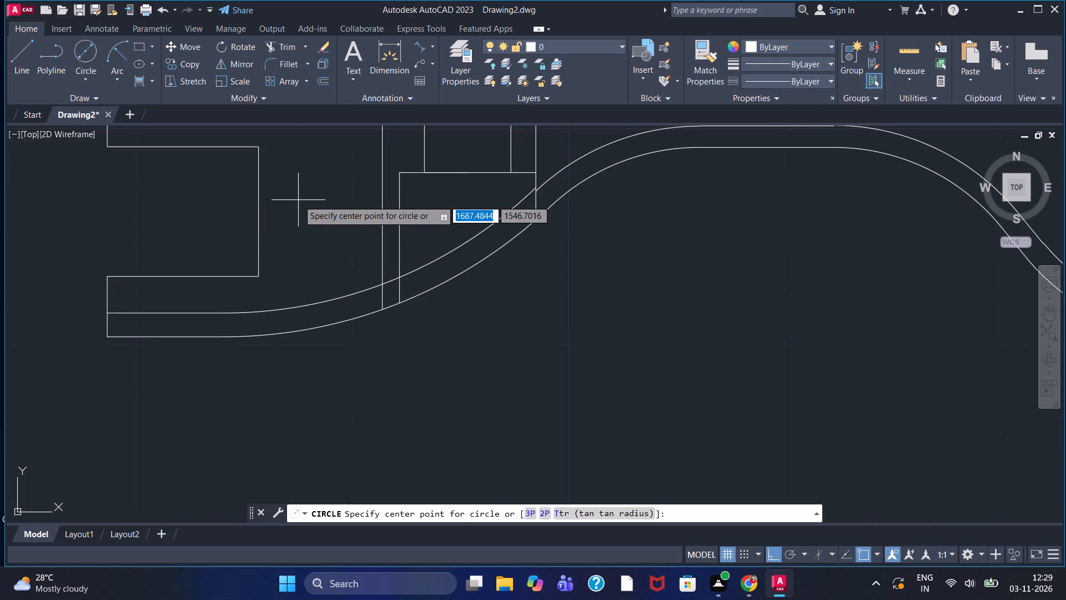
middle_click_drag(298, 200, 263, 285)
left_click(284, 281)
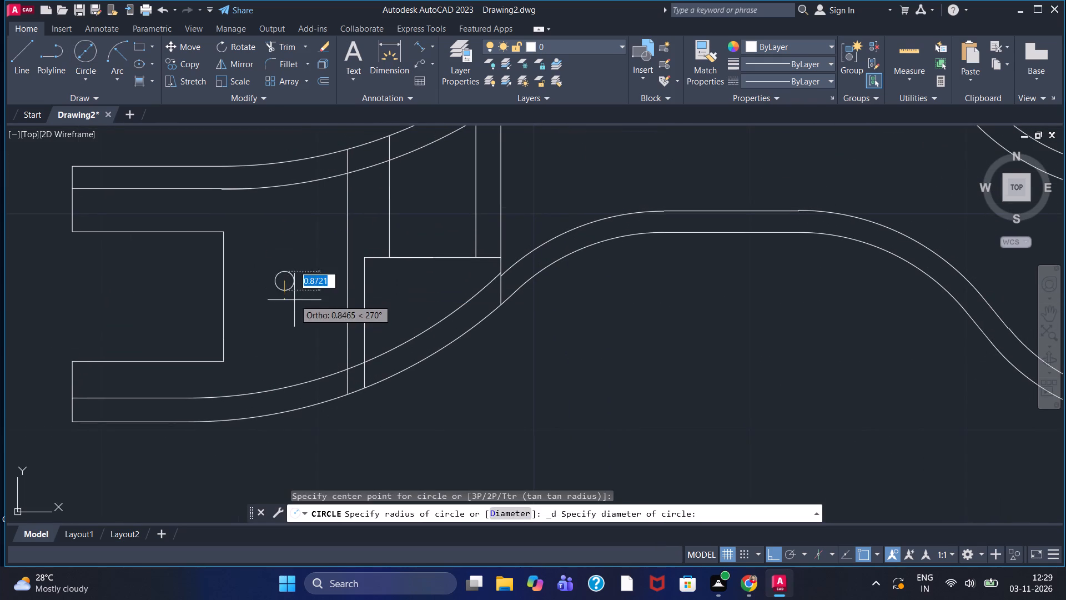
left_click(299, 345)
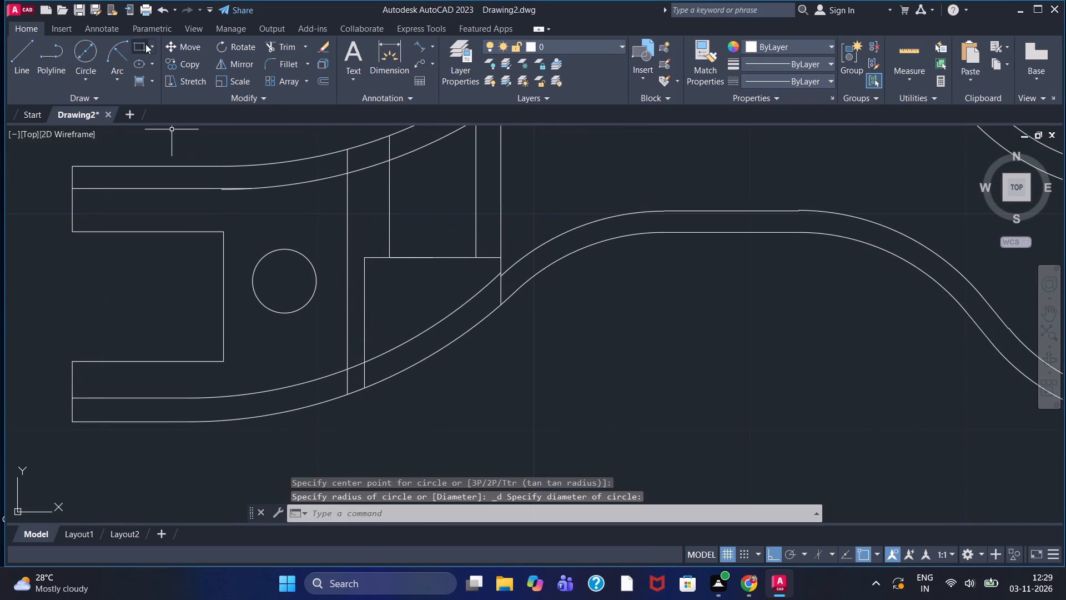
Draw an arc inside the small circle from its top quadrant to its bottom quadrant, bulging left, with a radius of about 2.
left_click(117, 47)
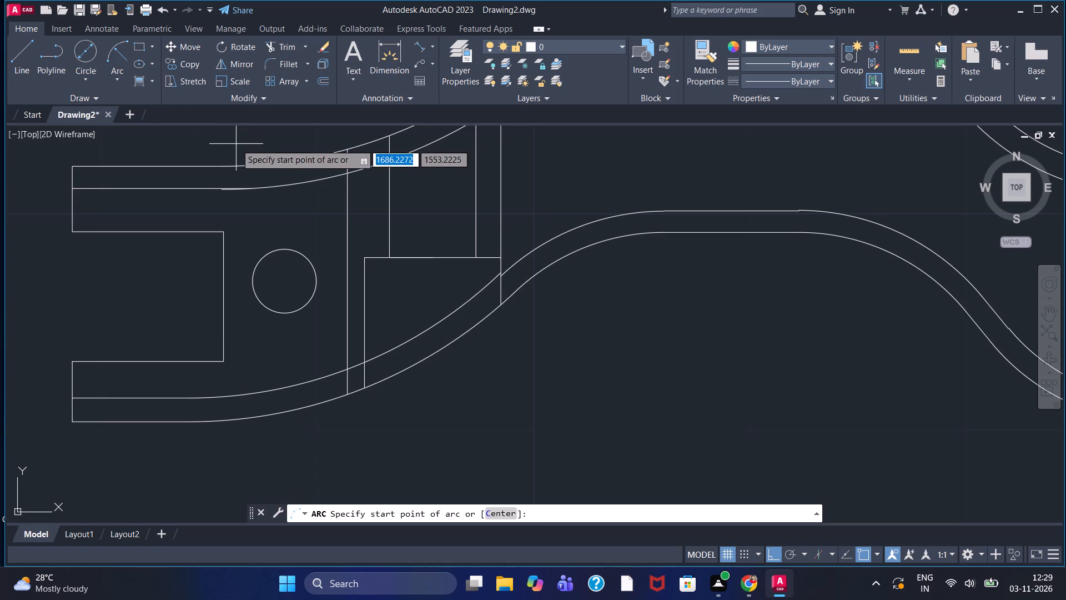
scroll(279, 254, "up", 2)
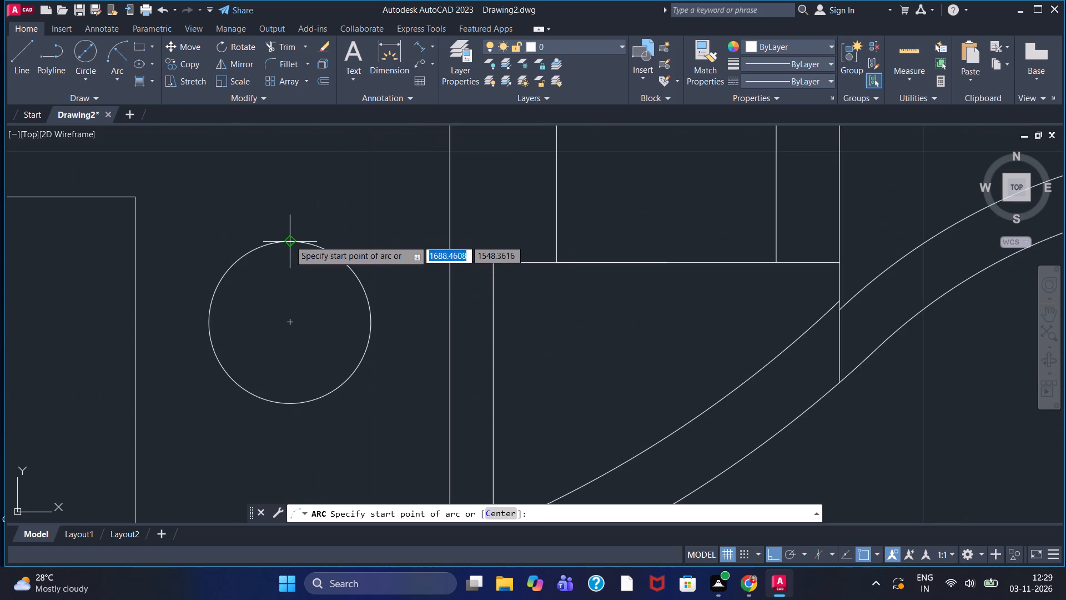
left_click(289, 240)
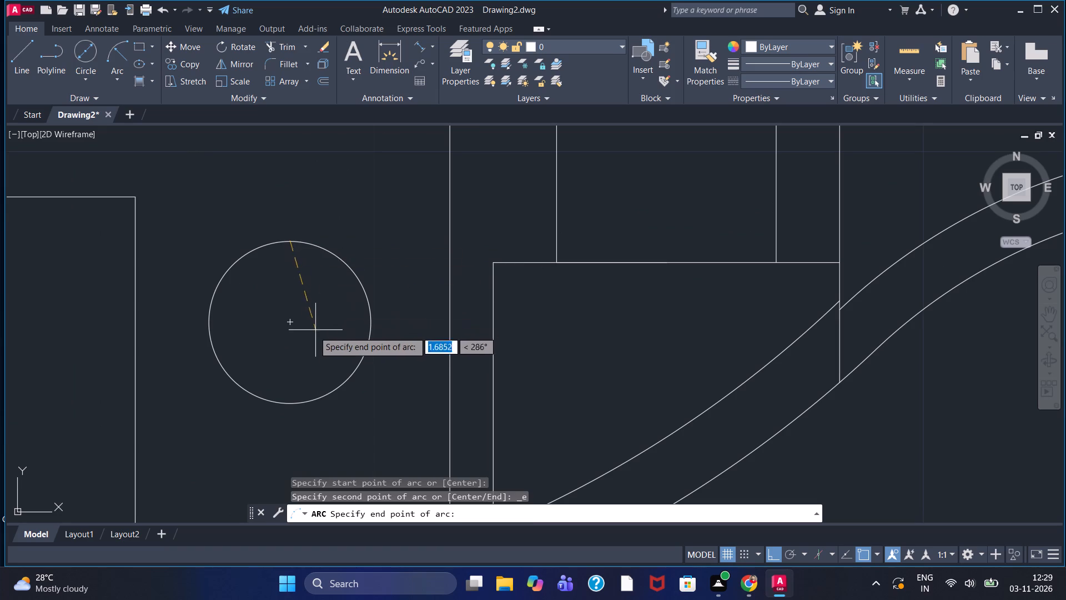
left_click(289, 405)
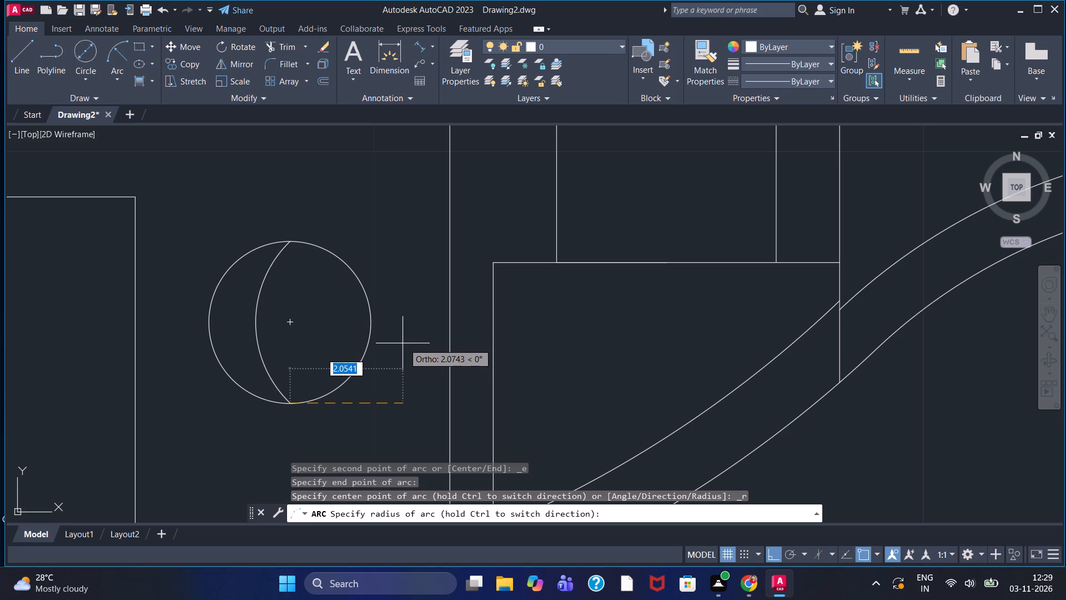
left_click(400, 343)
Draw a second, flatter left-bulging arc between the circle's same top and bottom quadrants, with a radius of about 5.
left_click(114, 52)
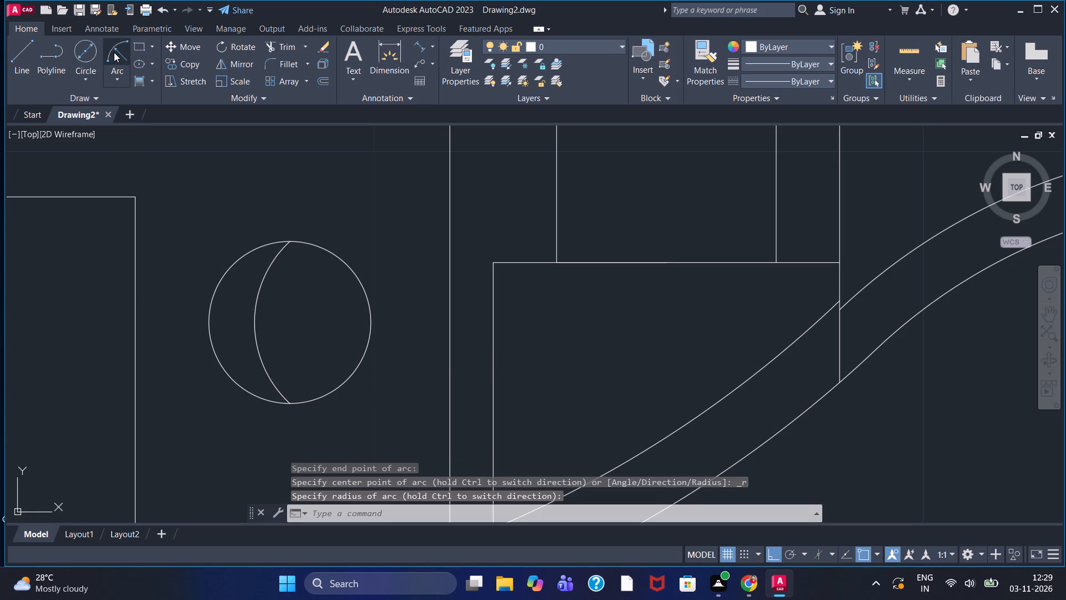
left_click(290, 239)
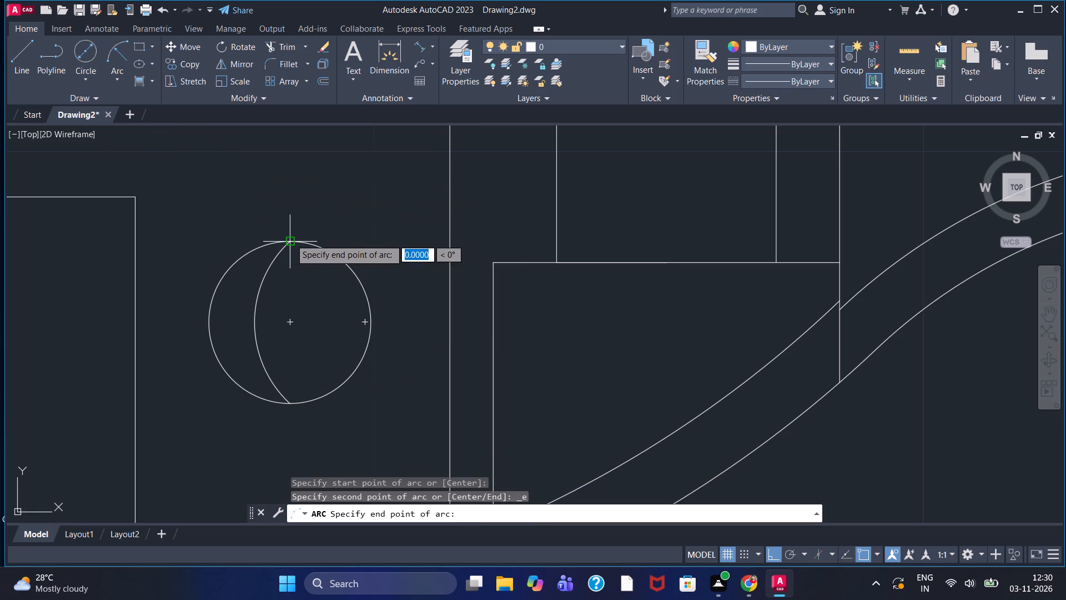
double_click(291, 401)
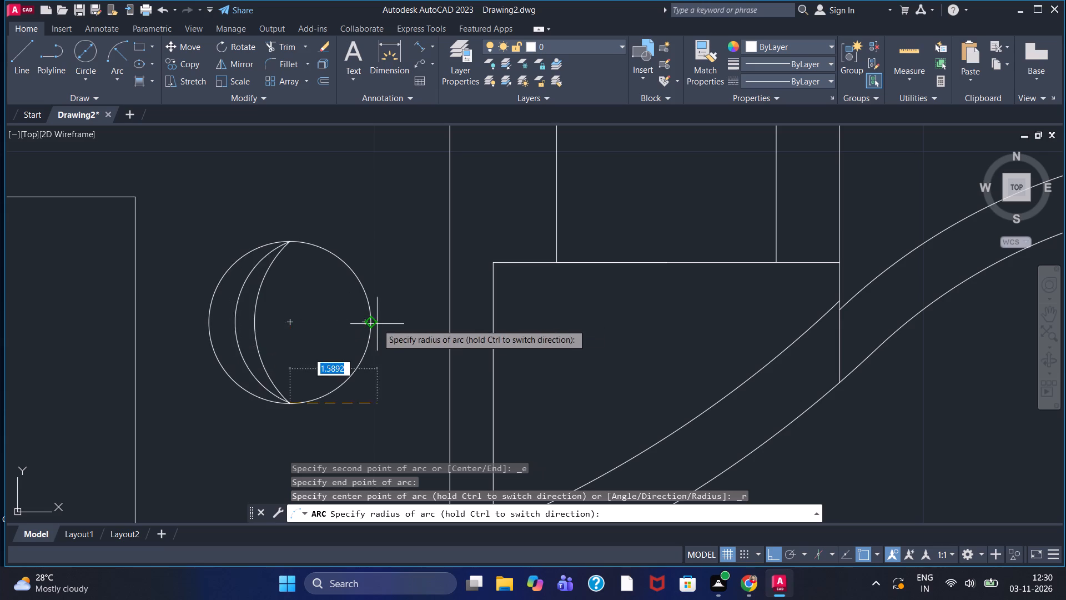
left_click(13, 264)
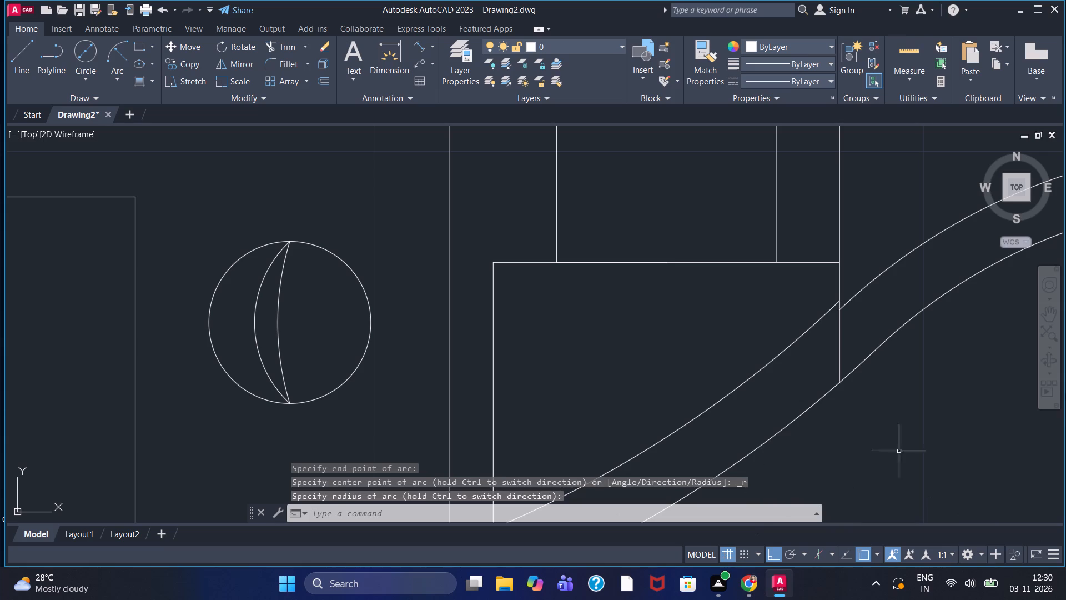
Close the open right end of the upper profile with a vertical line joining its two endpoints.
scroll(537, 389, "down", 1)
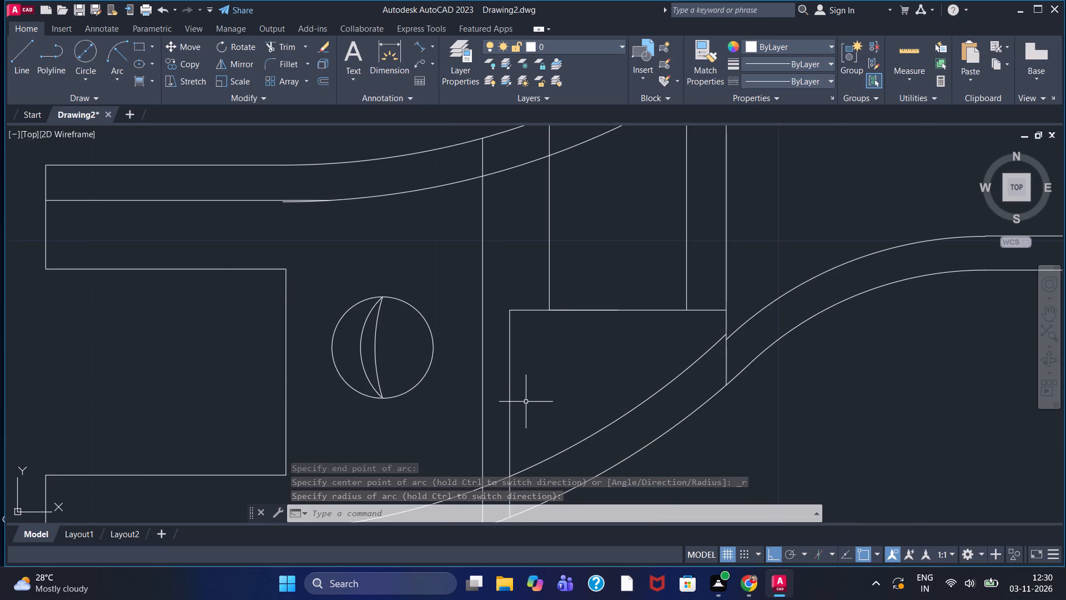
scroll(612, 373, "down", 1)
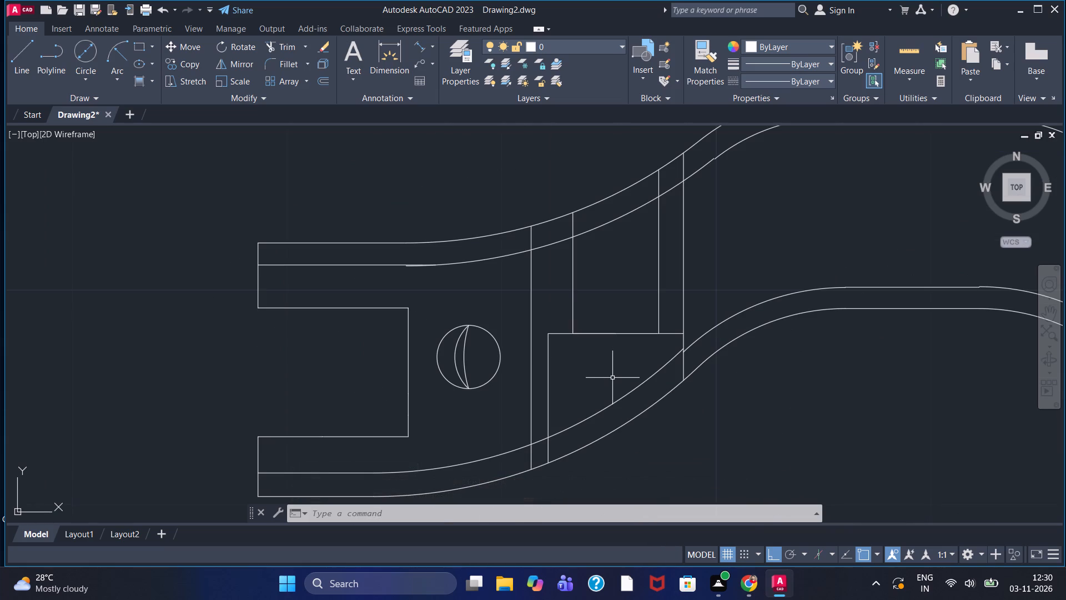
scroll(612, 378, "down", 1)
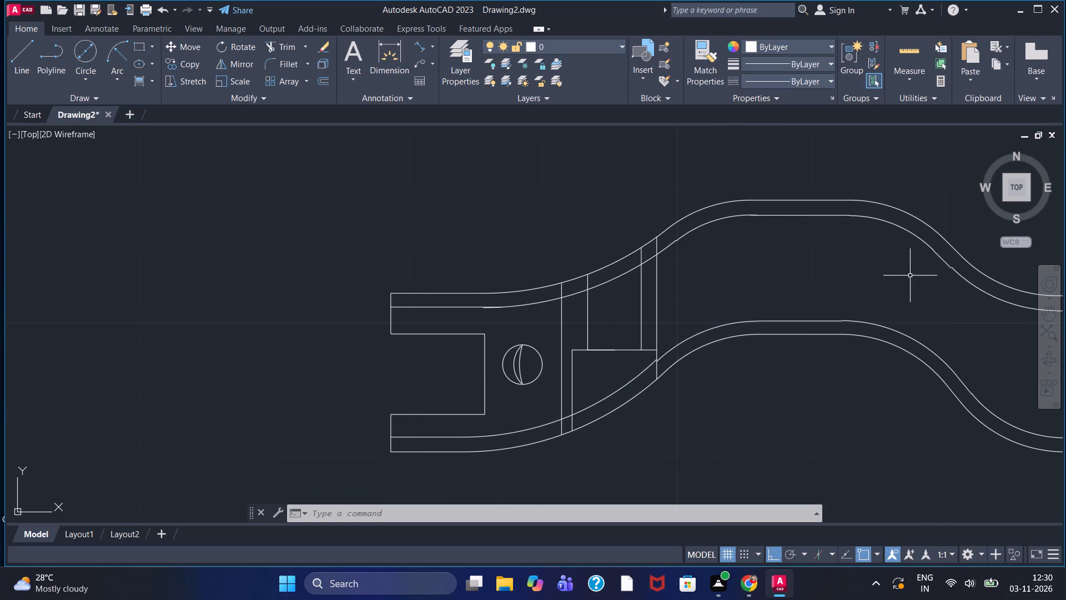
middle_click_drag(887, 292, 512, 274)
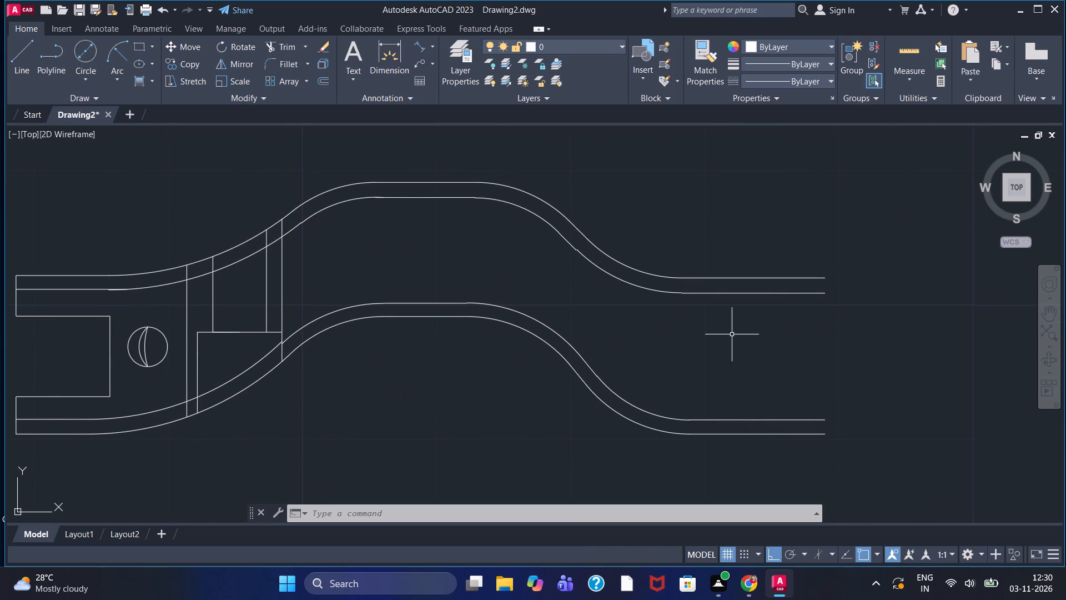
left_click(28, 61)
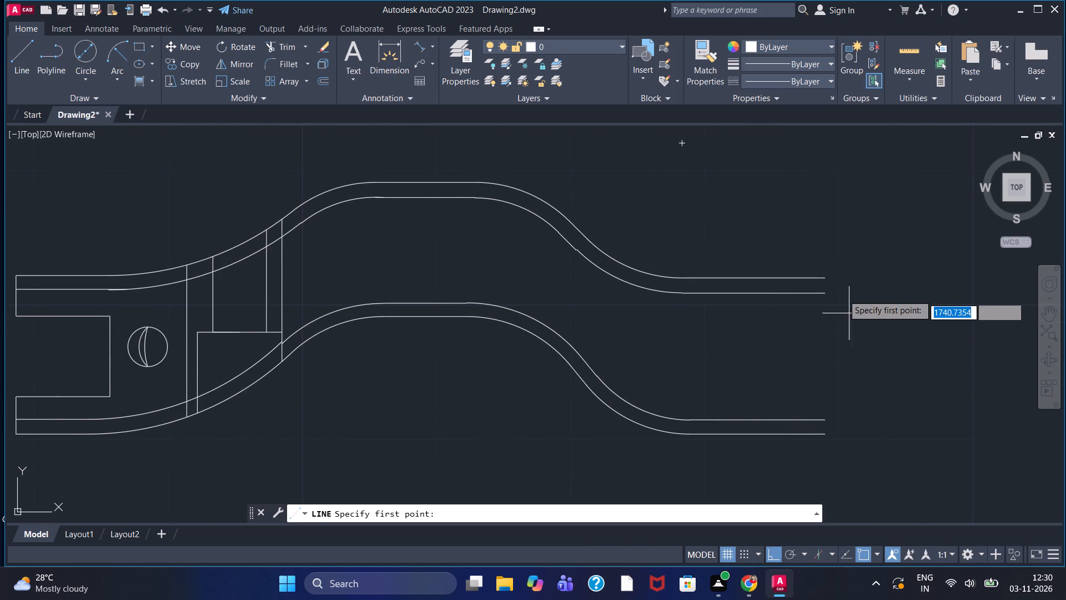
left_click(823, 277)
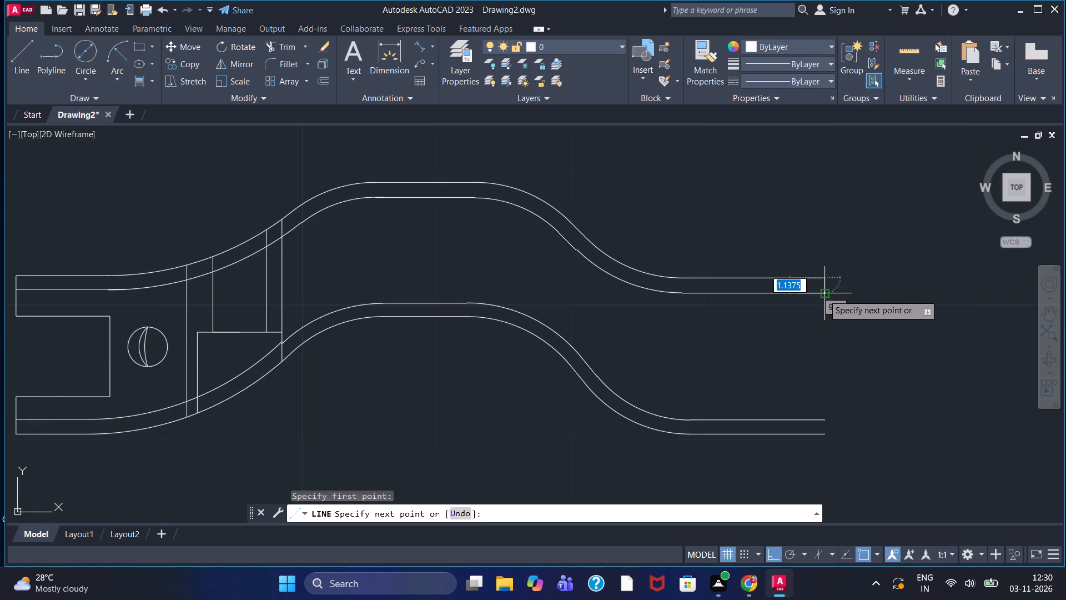
left_click(823, 294)
right_click(823, 294)
left_click(850, 305)
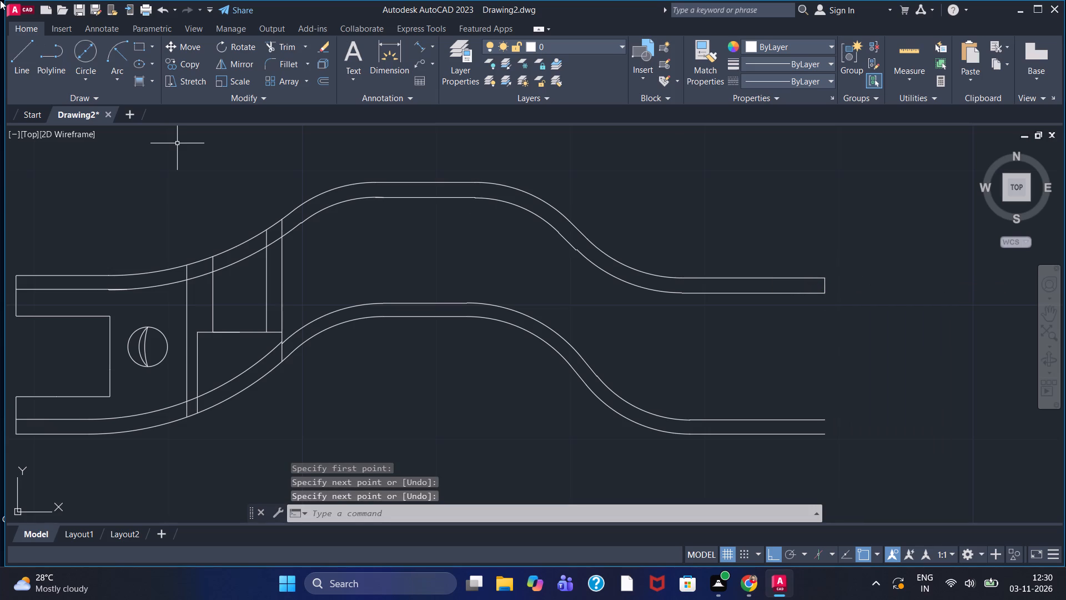
Close the open right end of the lower profile with a vertical line joining its two endpoints.
left_click(27, 65)
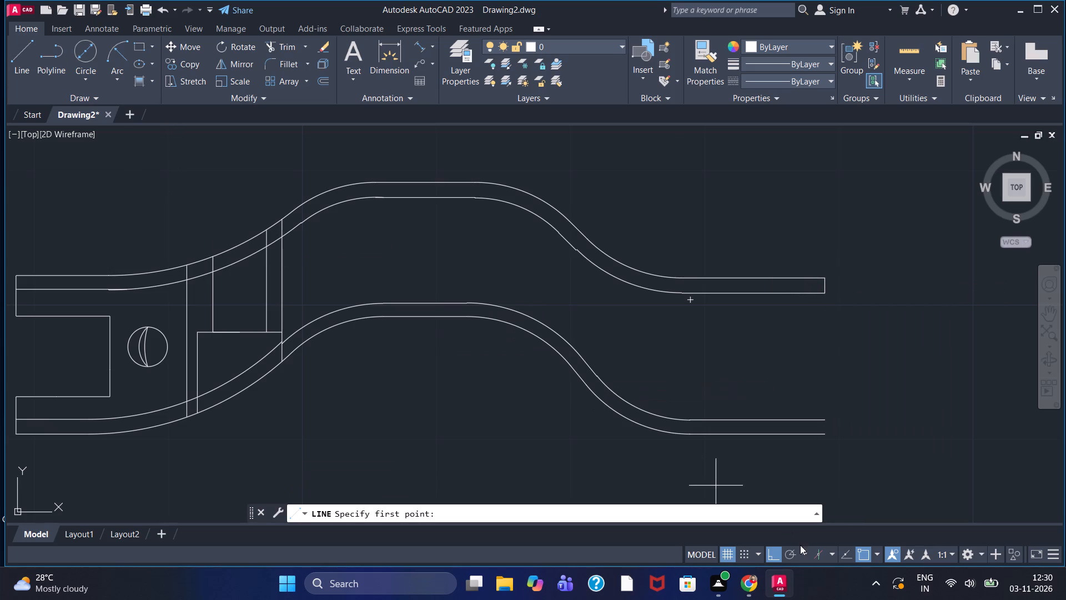
left_click(828, 419)
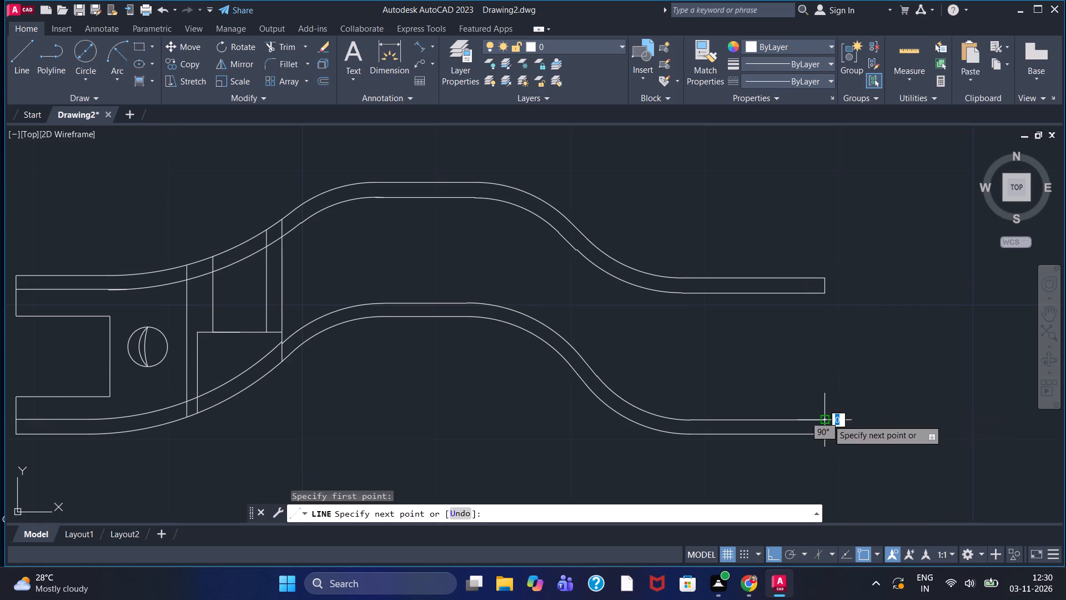
left_click(825, 432)
right_click(825, 432)
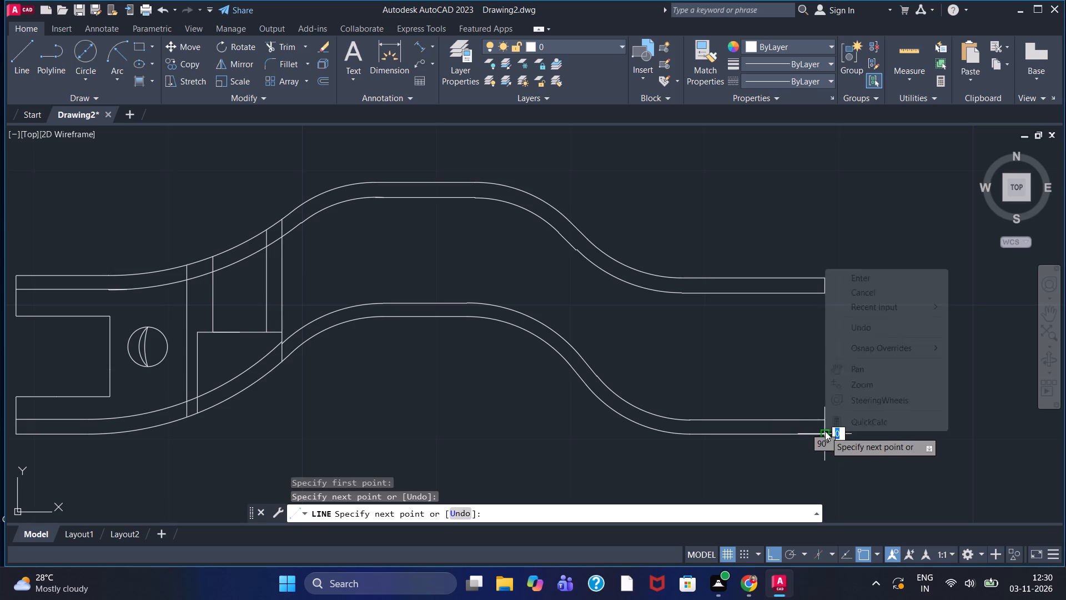
left_click(852, 274)
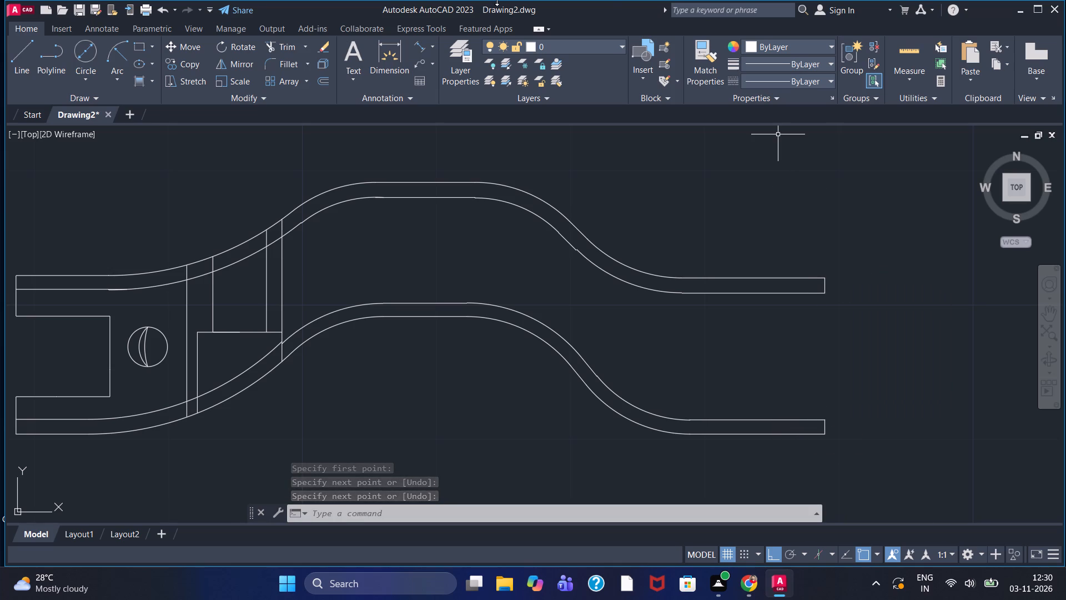
From the upper profile's lower-right corner, draw connected notch lines 2 down, 10 left and 4 down.
left_click(25, 67)
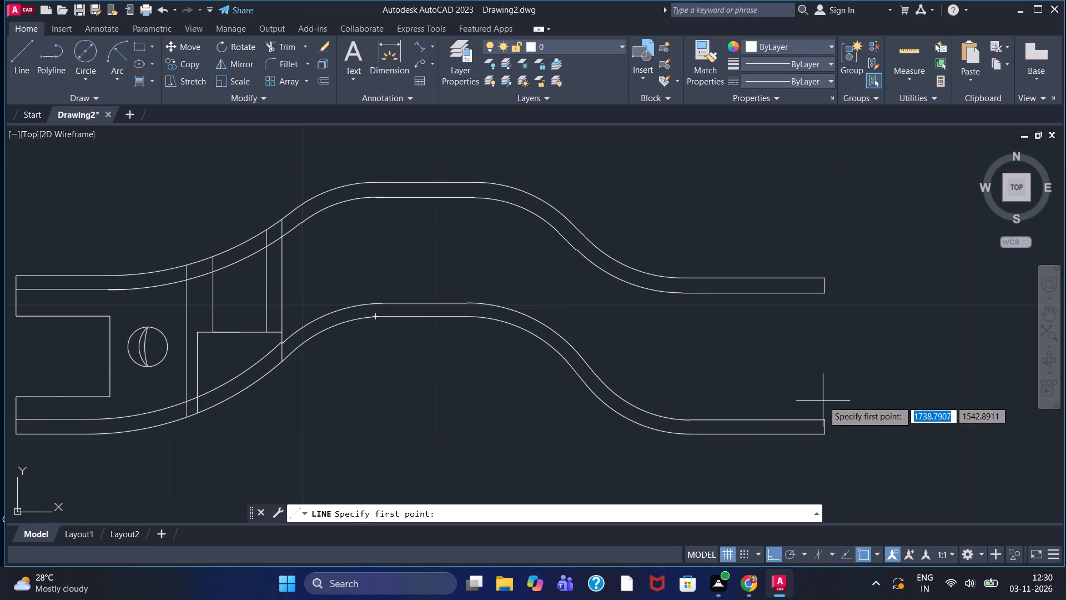
left_click(829, 295)
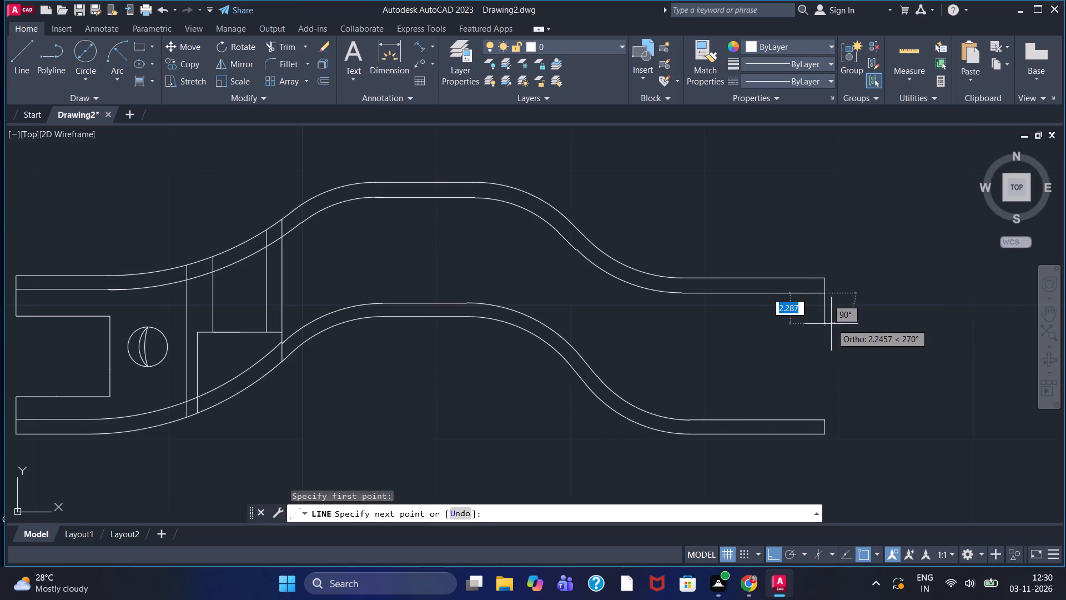
key("2")
key("Return")
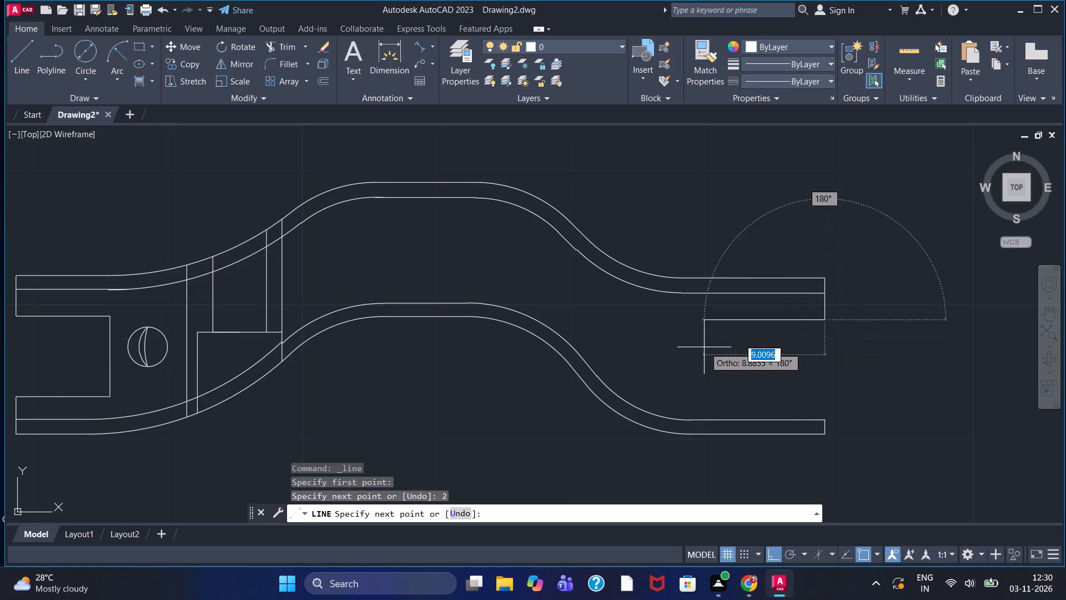
type("10")
key("Return")
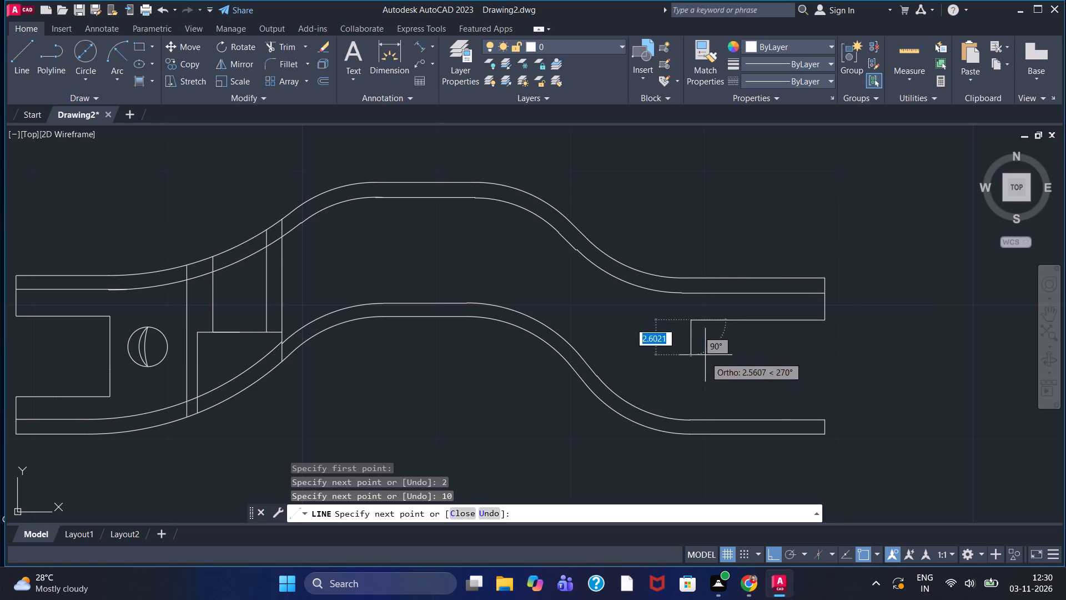
key("4")
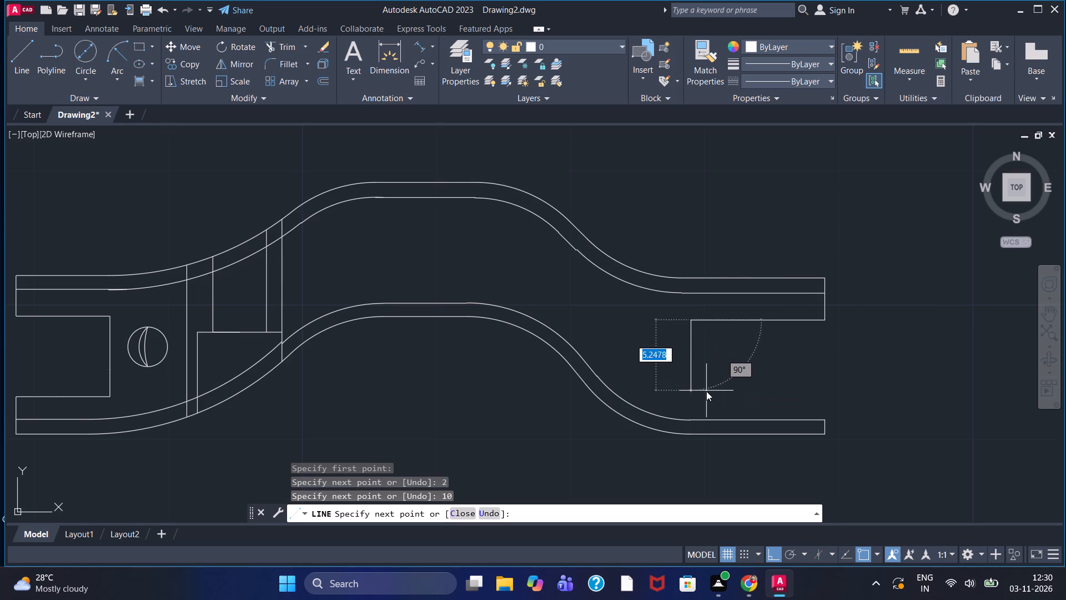
key("Return")
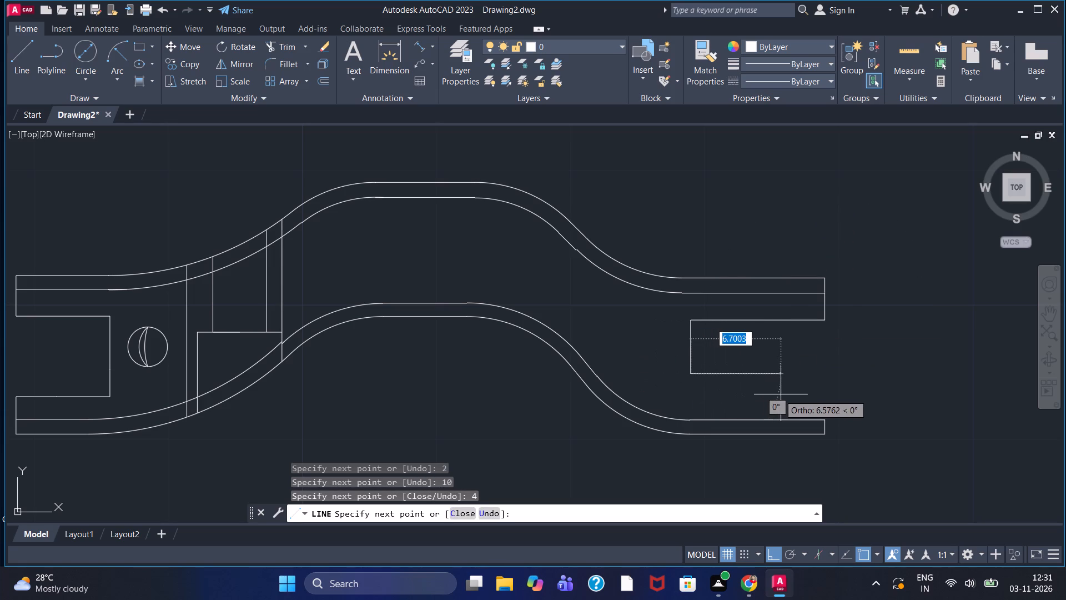
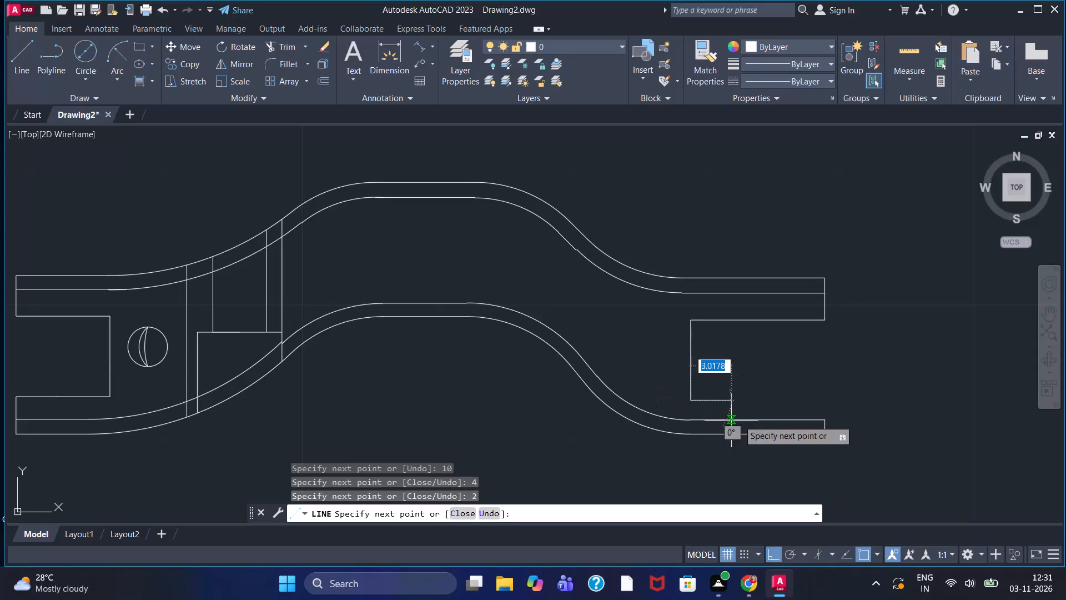
Complete the right-end notch with a line 10 to the right and a vertical line down to the lower profile's upper-right corner.
type("10")
key("Return")
double_click(824, 423)
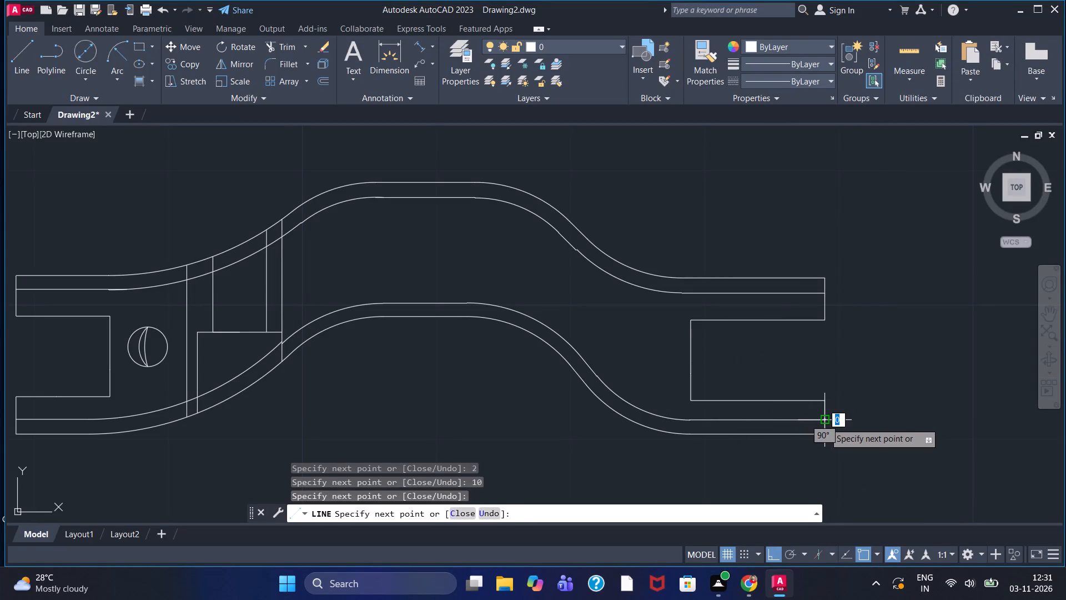
key("Escape")
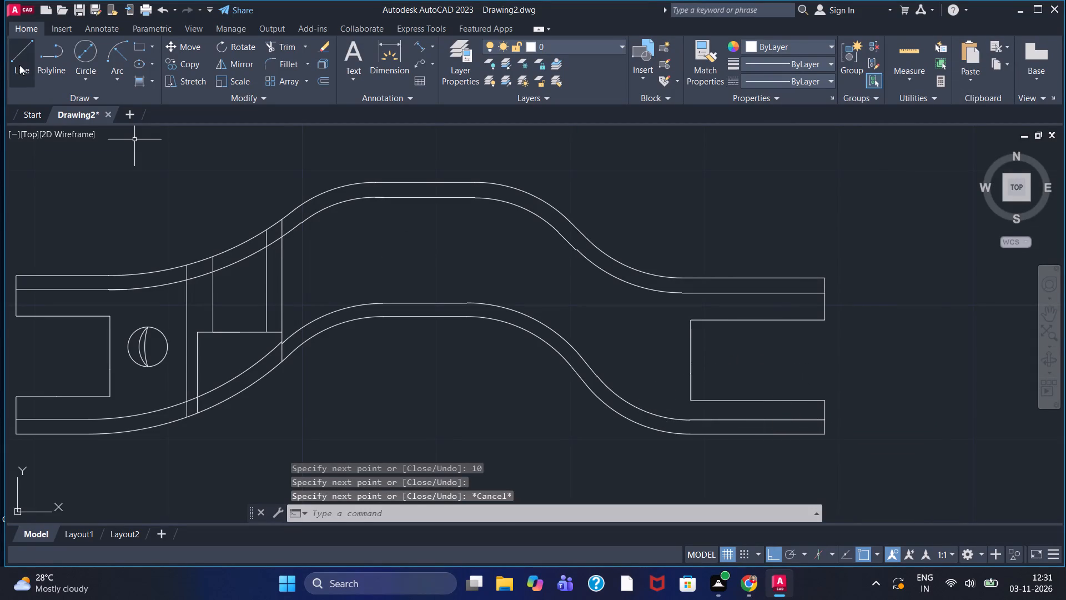
Draw a vertical line across the right-end notch near its open end and trim the excess below the notch's lower edge.
left_click(19, 65)
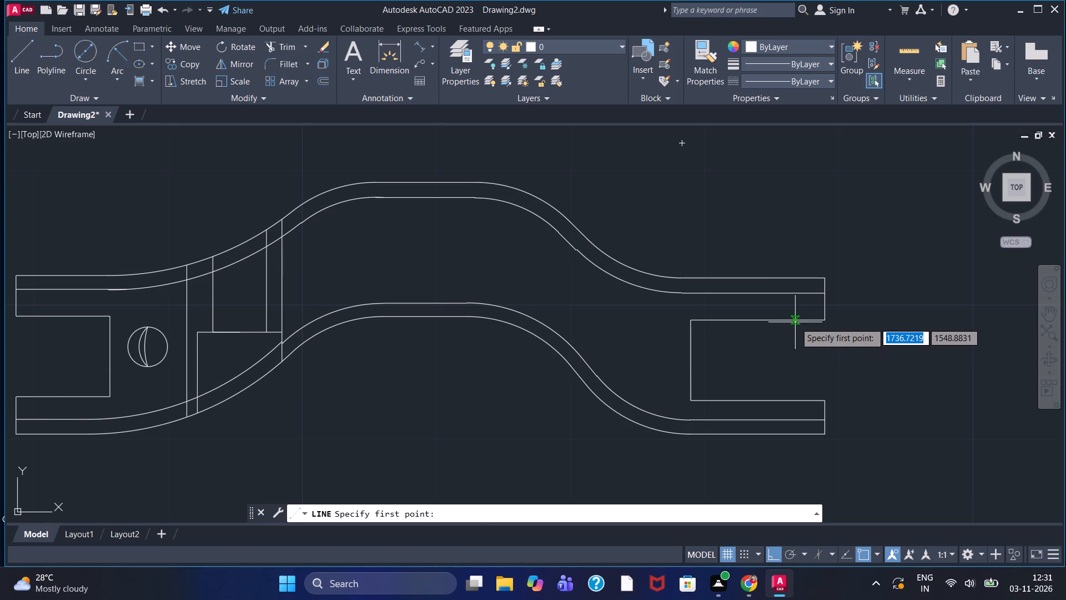
left_click(795, 320)
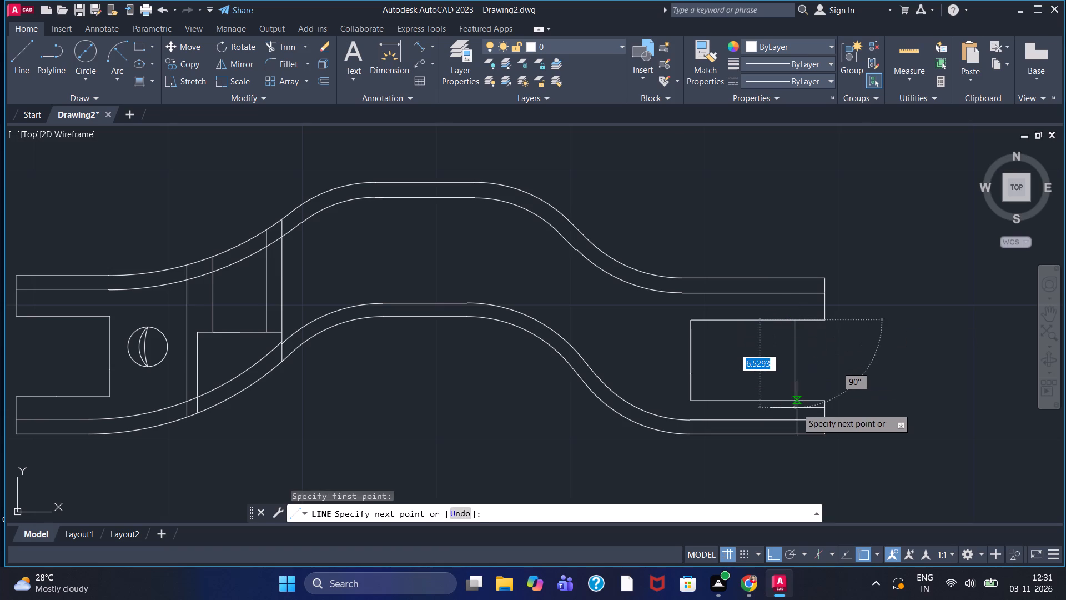
scroll(797, 408, "up", 3)
left_click(797, 408)
key("Escape")
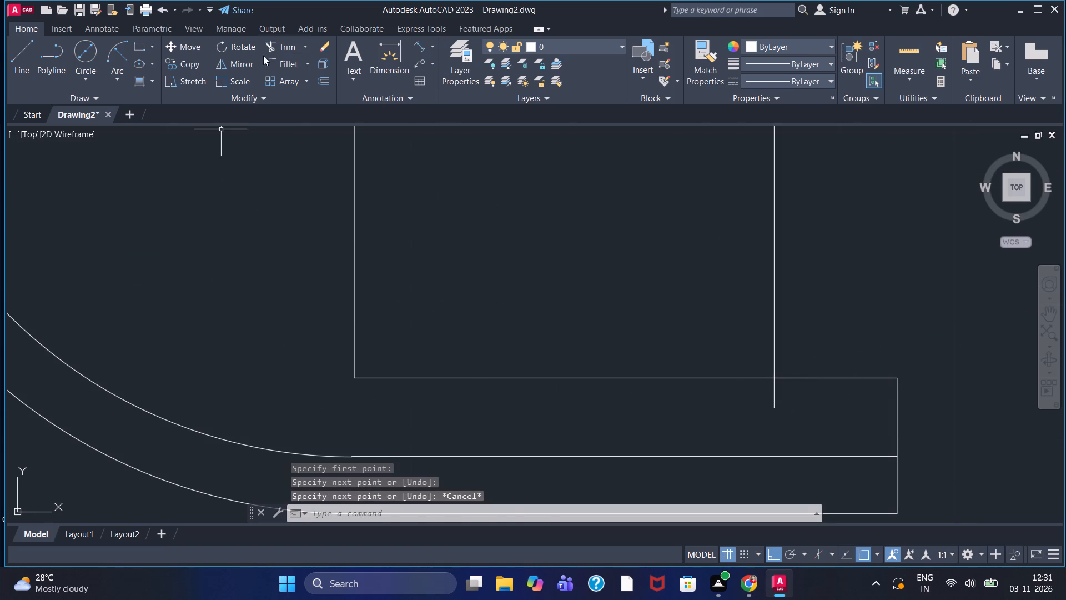
left_click(270, 47)
left_click(773, 395)
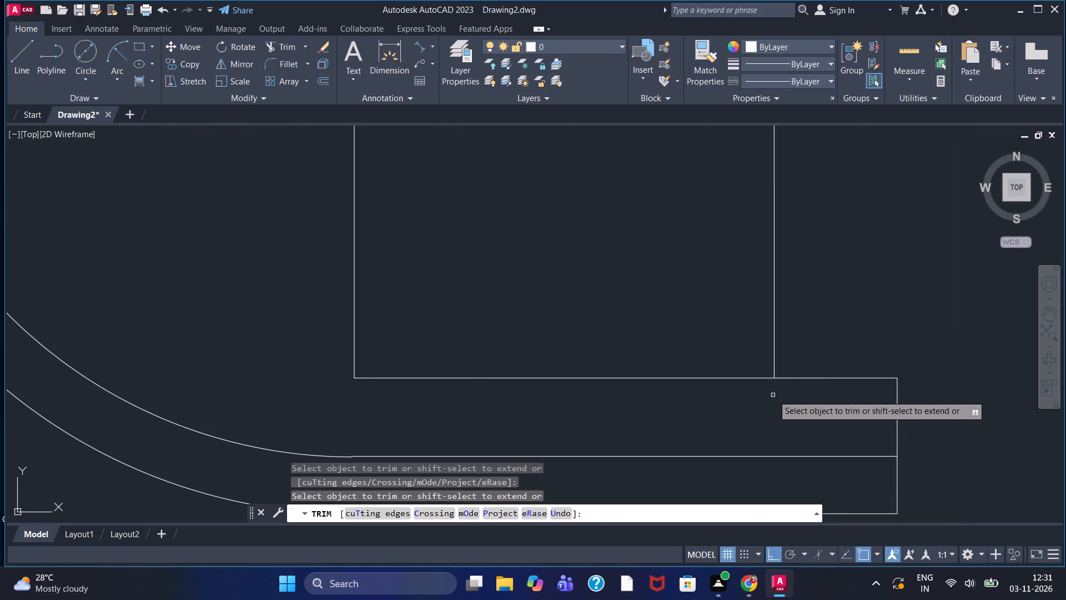
key("Escape")
Draw a vertical line across the left-end notch near its open end and trim the excess below the notch's lower edge.
scroll(737, 354, "down", 2)
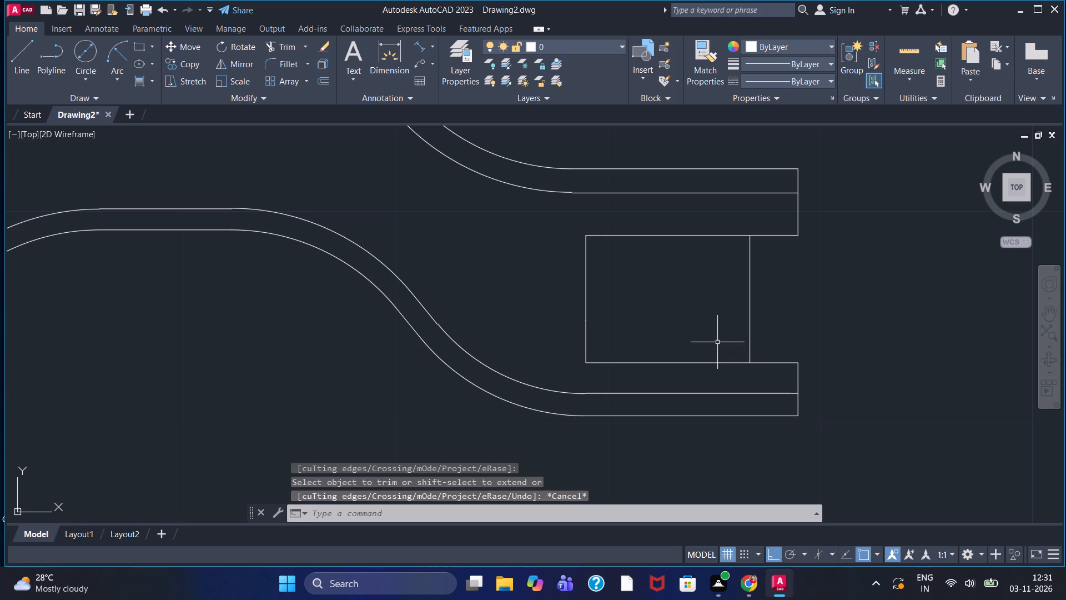
scroll(715, 334, "down", 1)
middle_click_drag(211, 294, 449, 291)
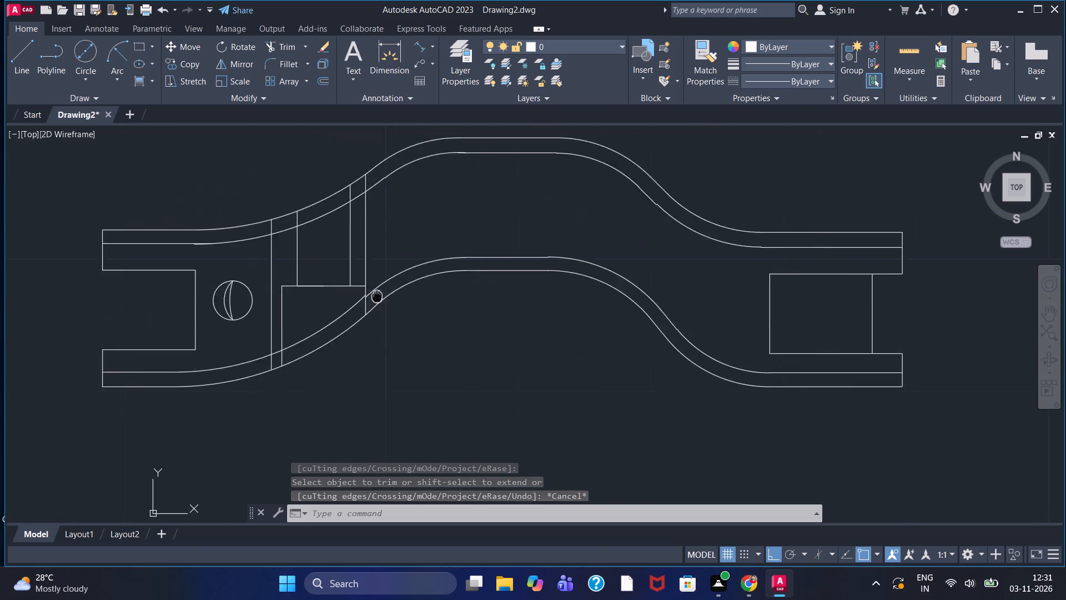
middle_click_drag(449, 291, 491, 287)
left_click(26, 61)
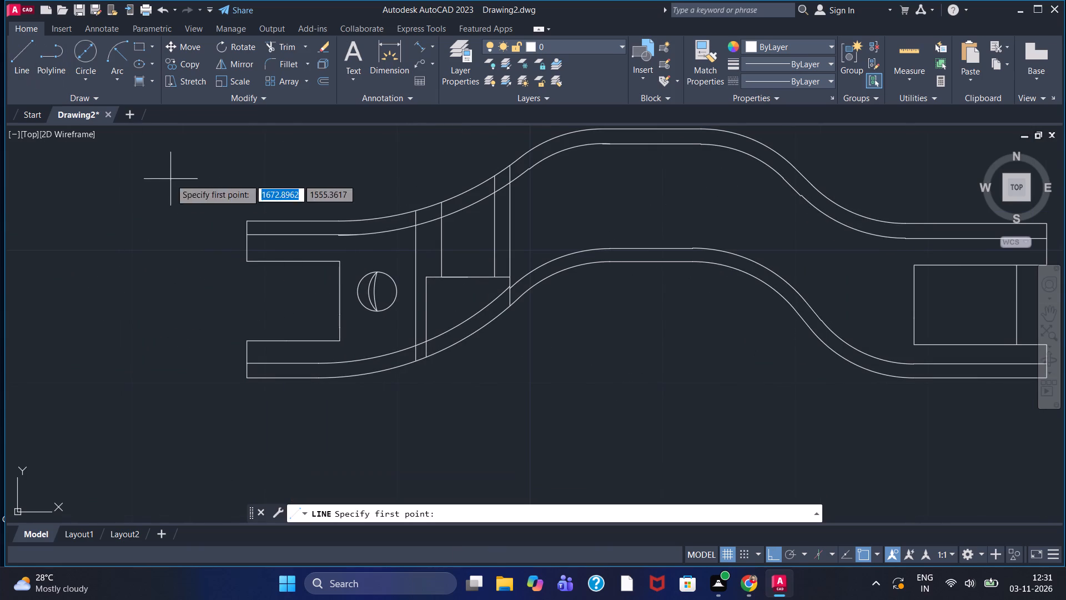
left_click(273, 261)
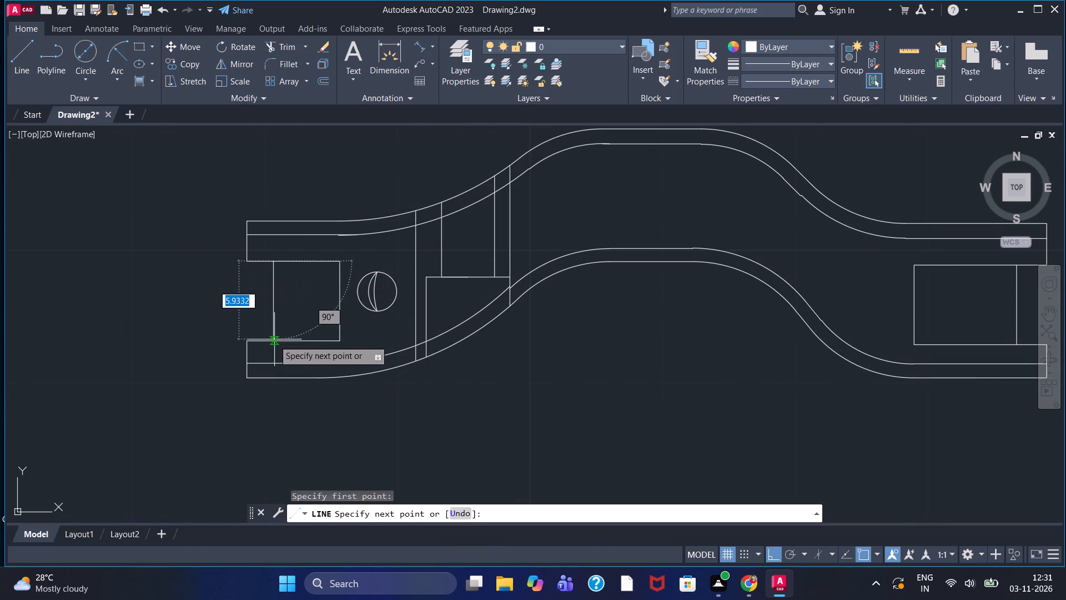
scroll(265, 353, "up", 2)
double_click(278, 342)
key("Escape")
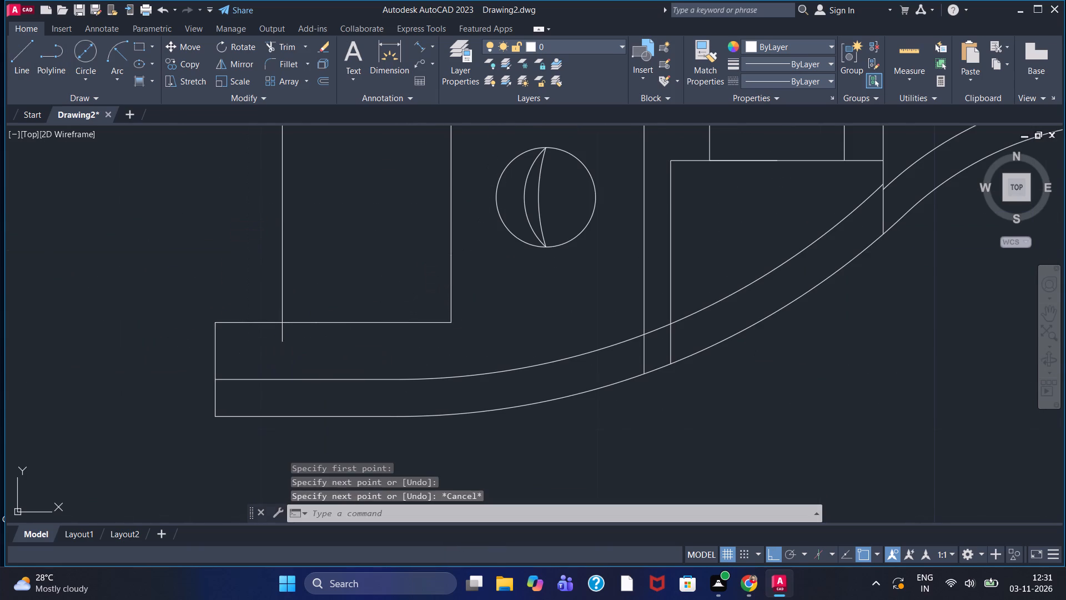
left_click(279, 51)
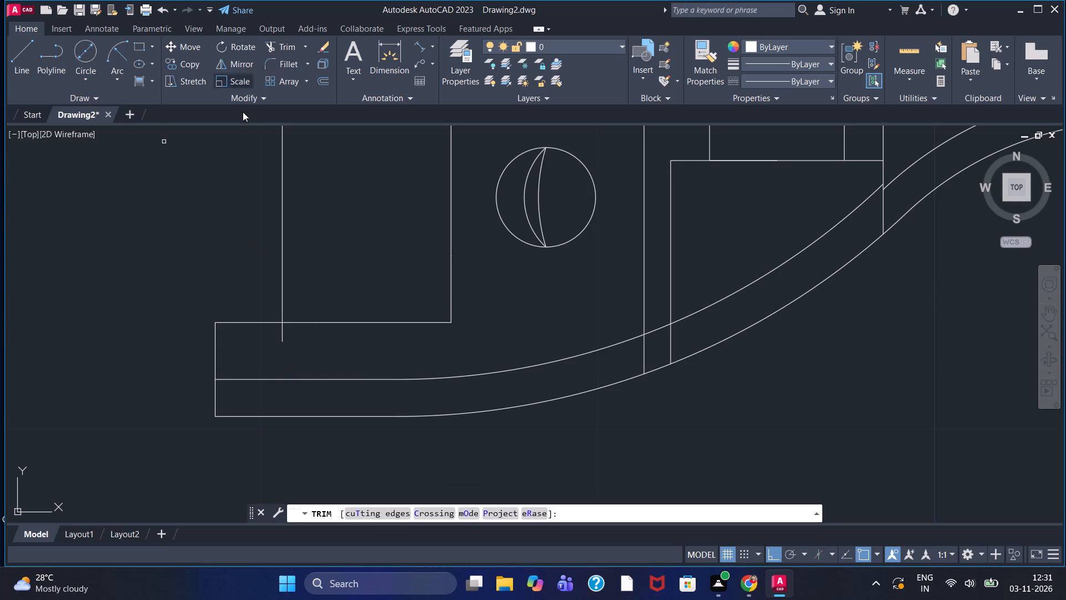
left_click(281, 331)
key("Escape")
Trim the upper profile's inner curve between the outermost vertical connecting lines on the rising left side.
scroll(283, 329, "down", 2)
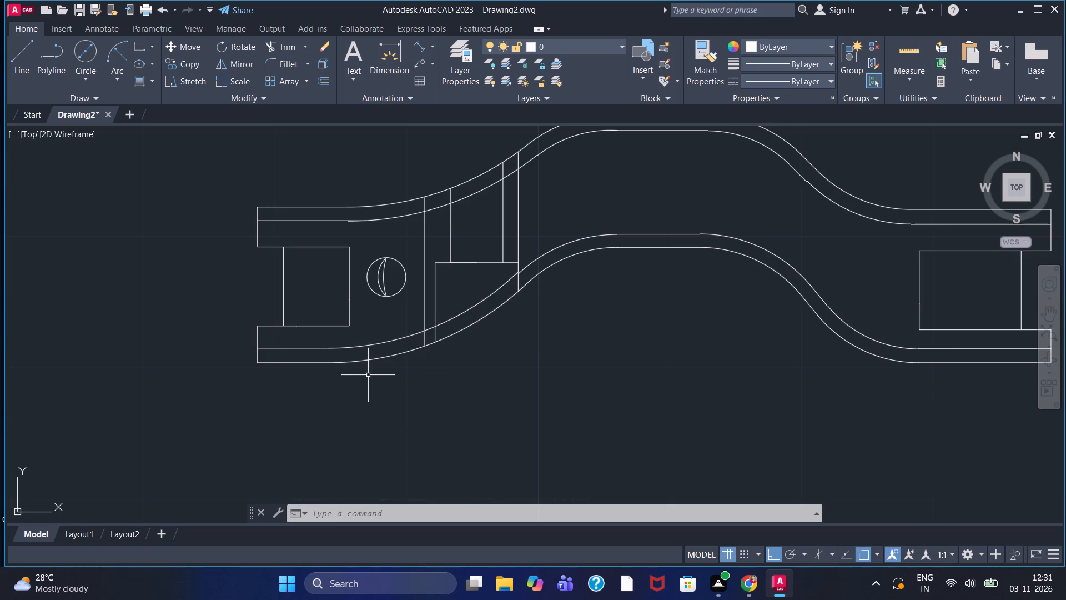
scroll(559, 352, "down", 1)
middle_click_drag(601, 372, 532, 367)
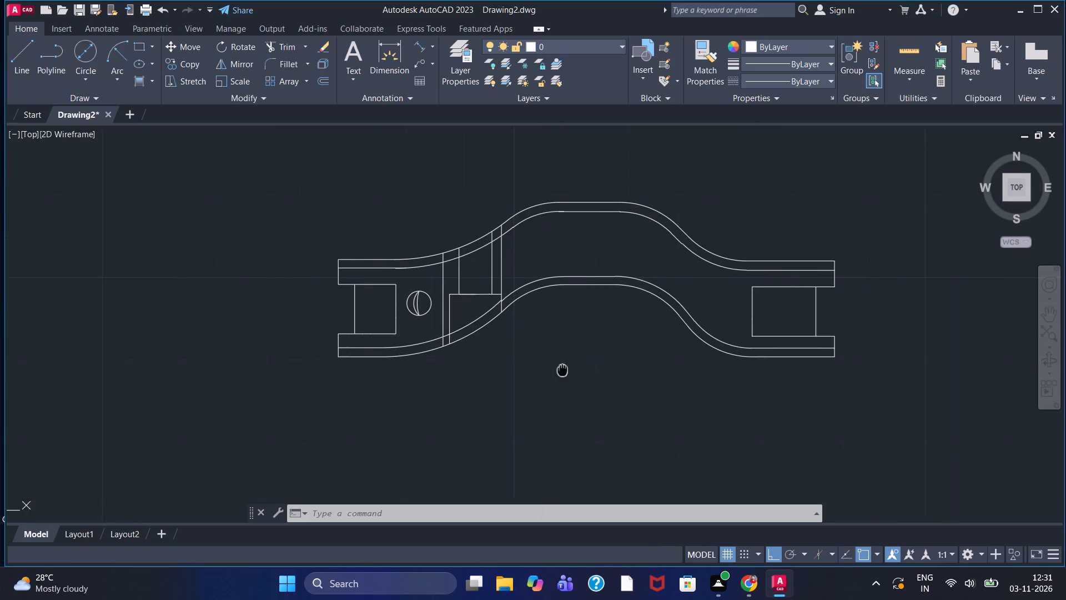
middle_click_drag(532, 367, 477, 360)
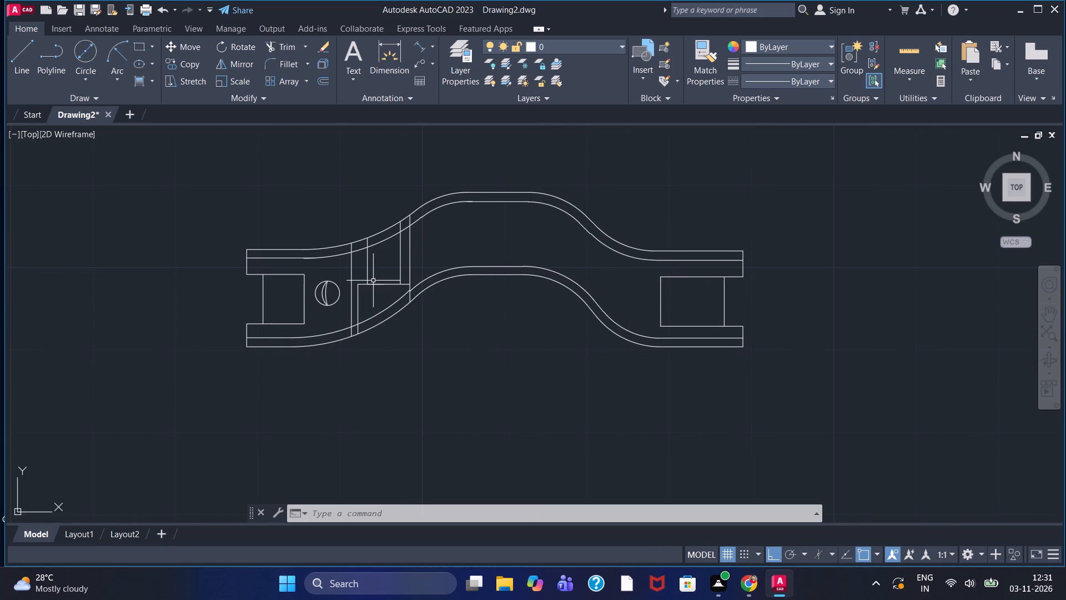
left_click(288, 52)
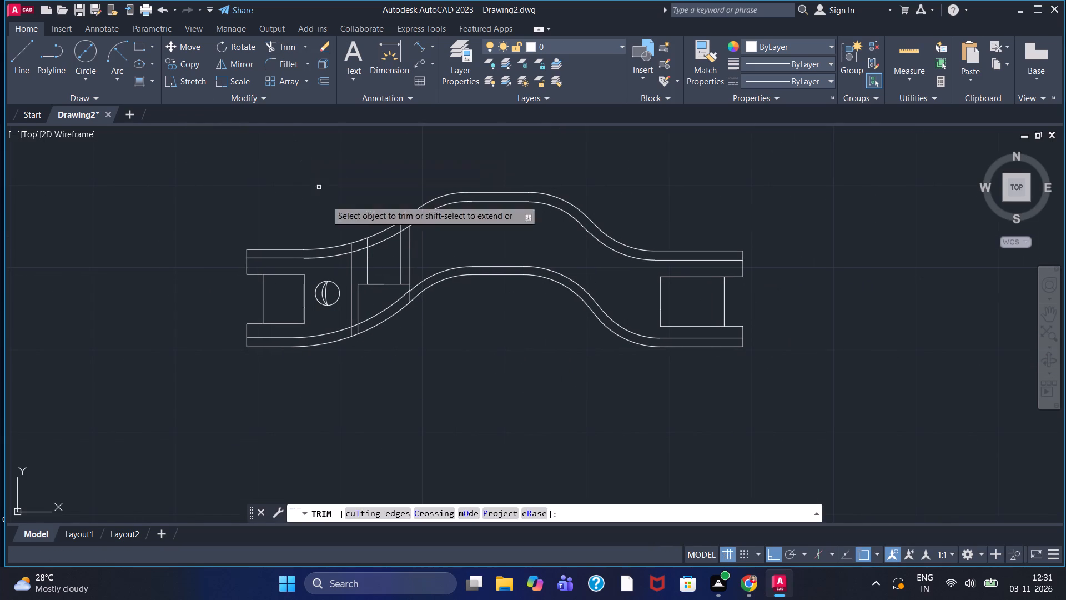
left_click(379, 241)
scroll(383, 234, "up", 2)
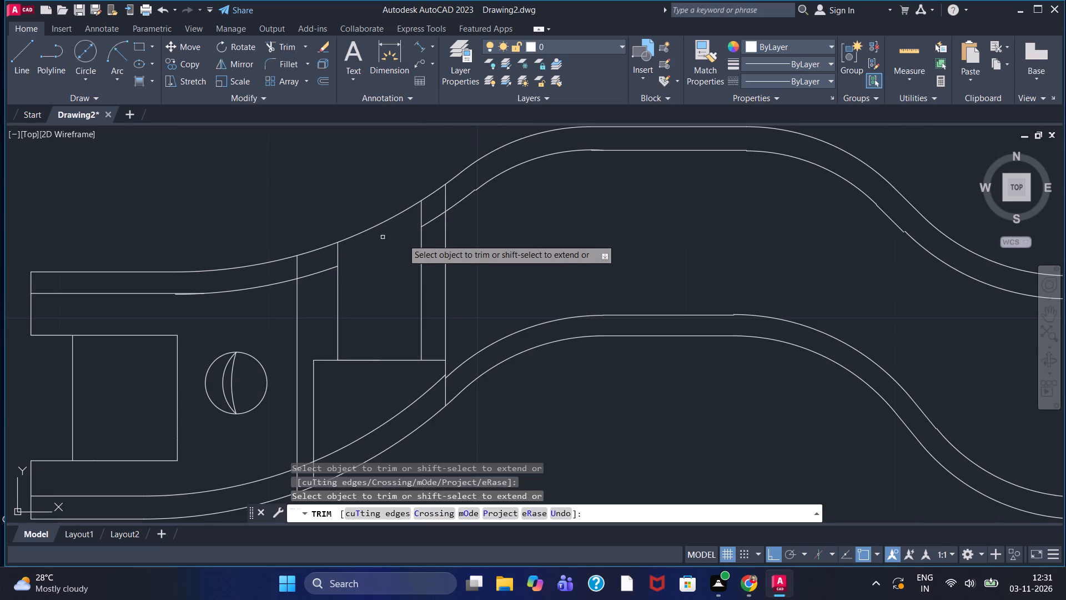
double_click(435, 219)
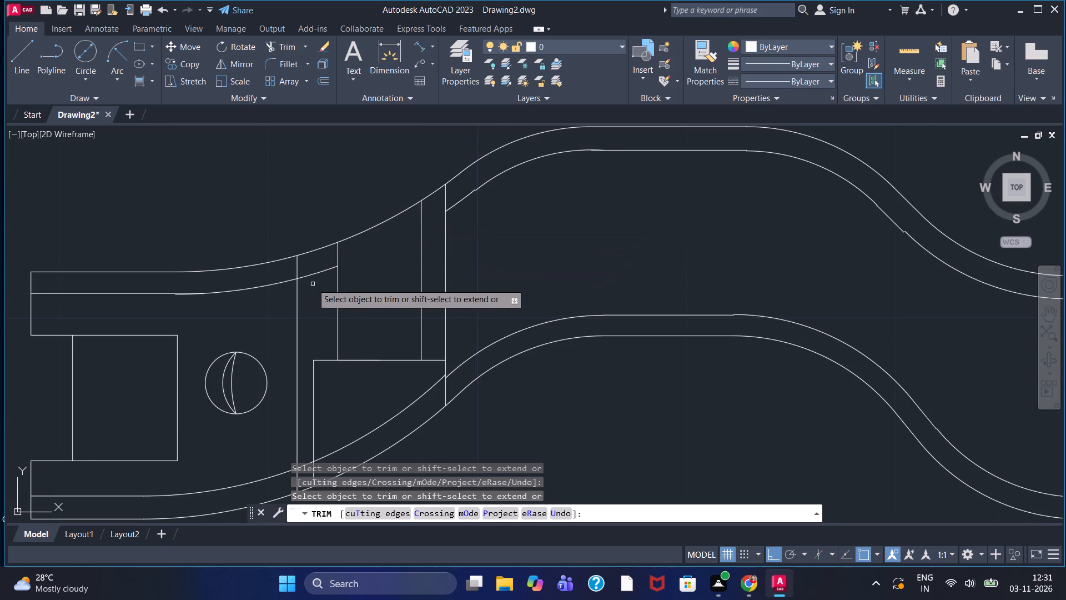
left_click(318, 271)
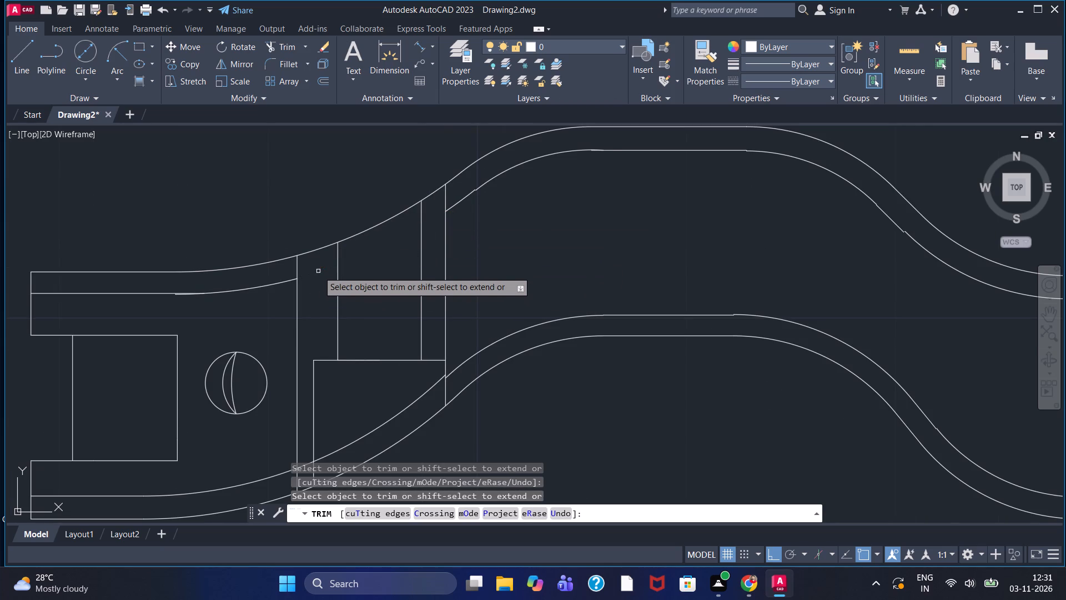
Trim the lower profile's inner curve between the outermost vertical connecting lines, below the block.
scroll(346, 259, "down", 1)
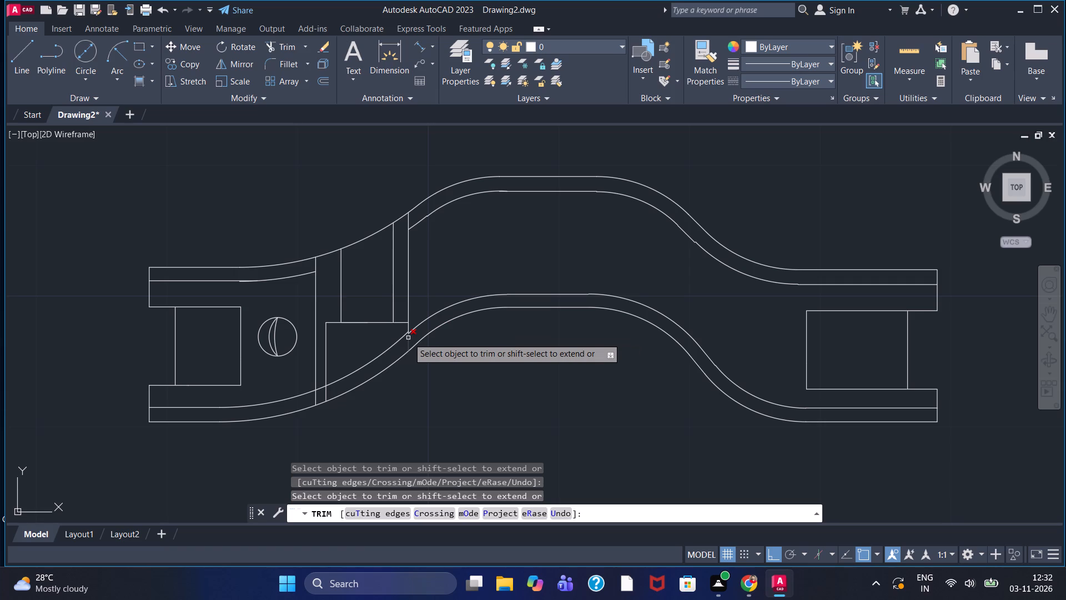
double_click(389, 345)
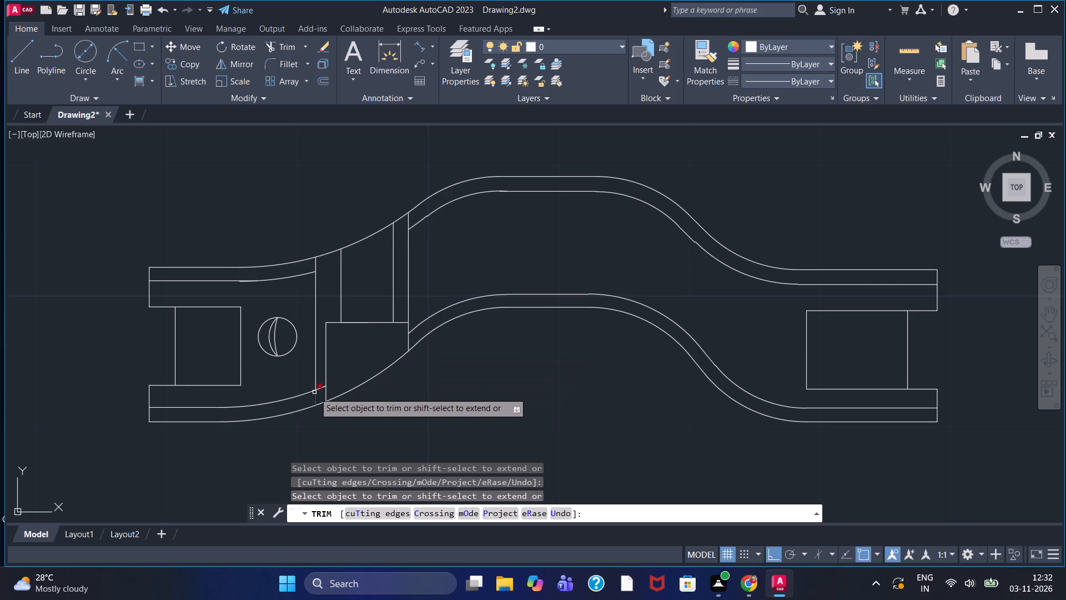
left_click(320, 388)
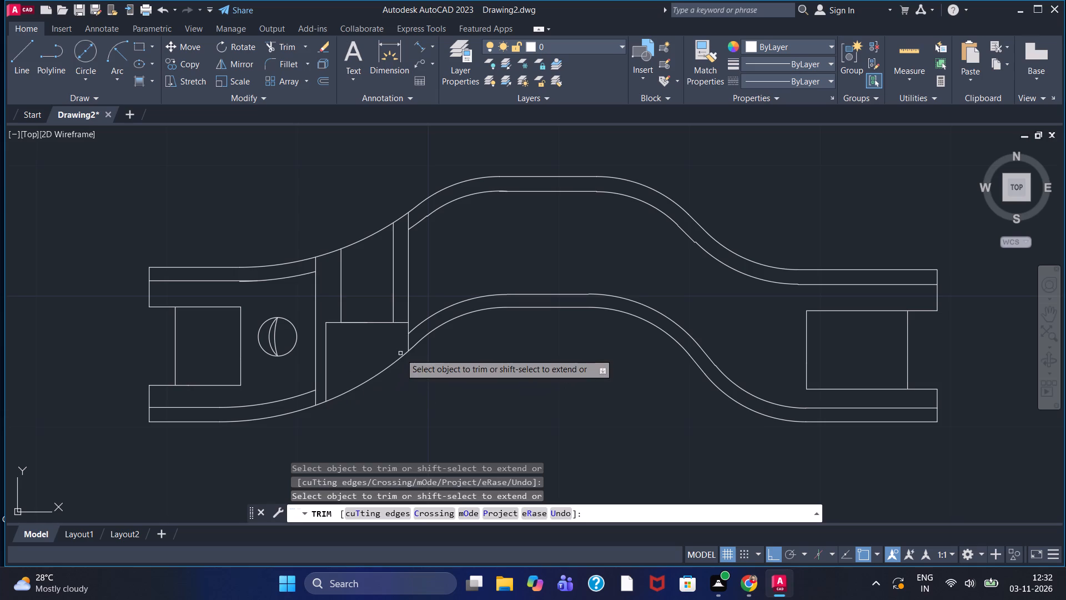
key("Escape")
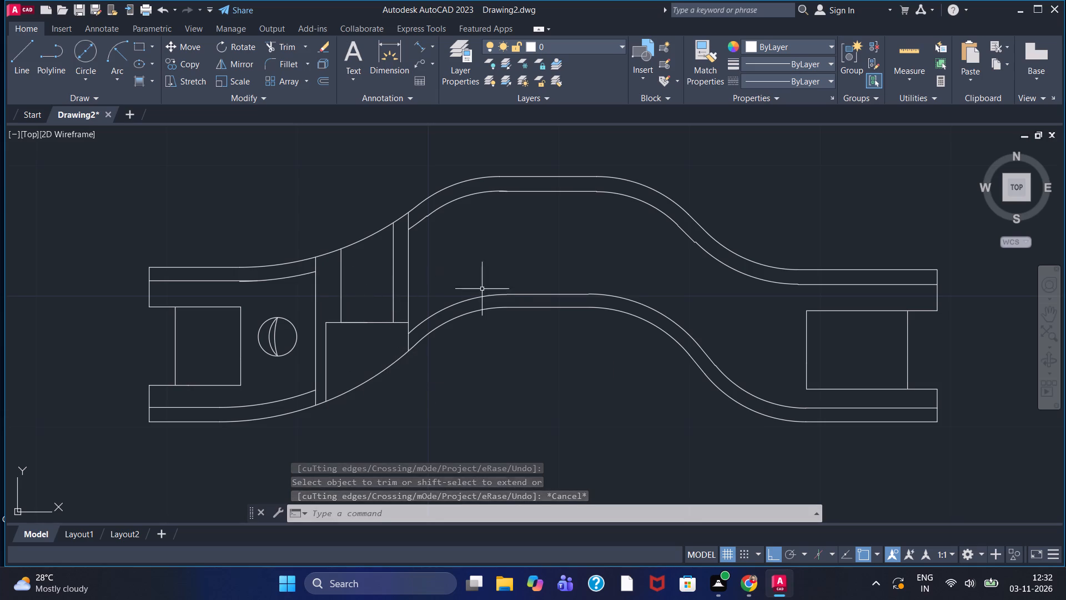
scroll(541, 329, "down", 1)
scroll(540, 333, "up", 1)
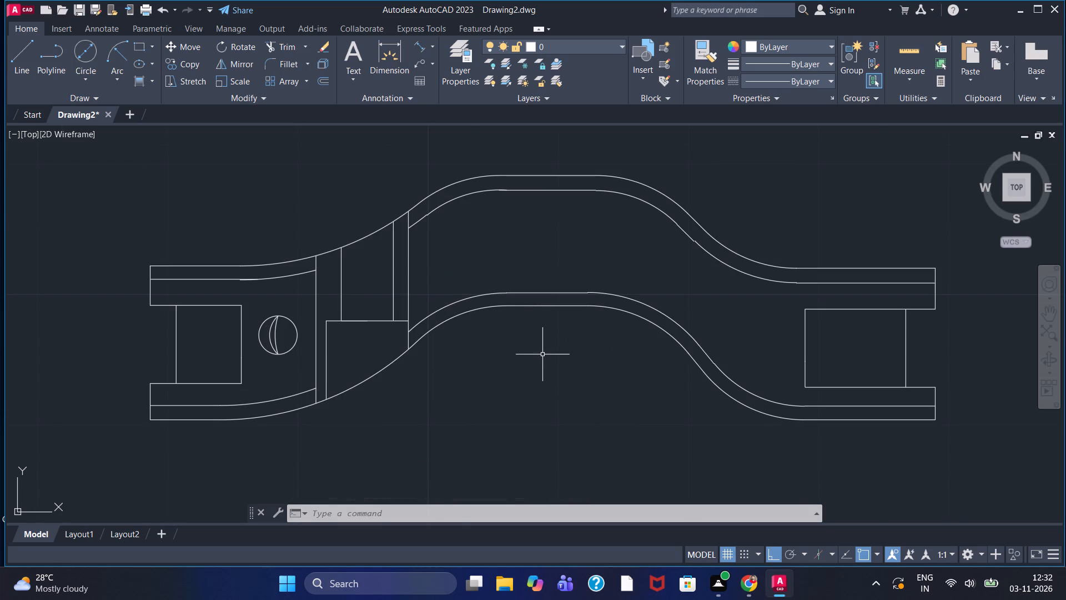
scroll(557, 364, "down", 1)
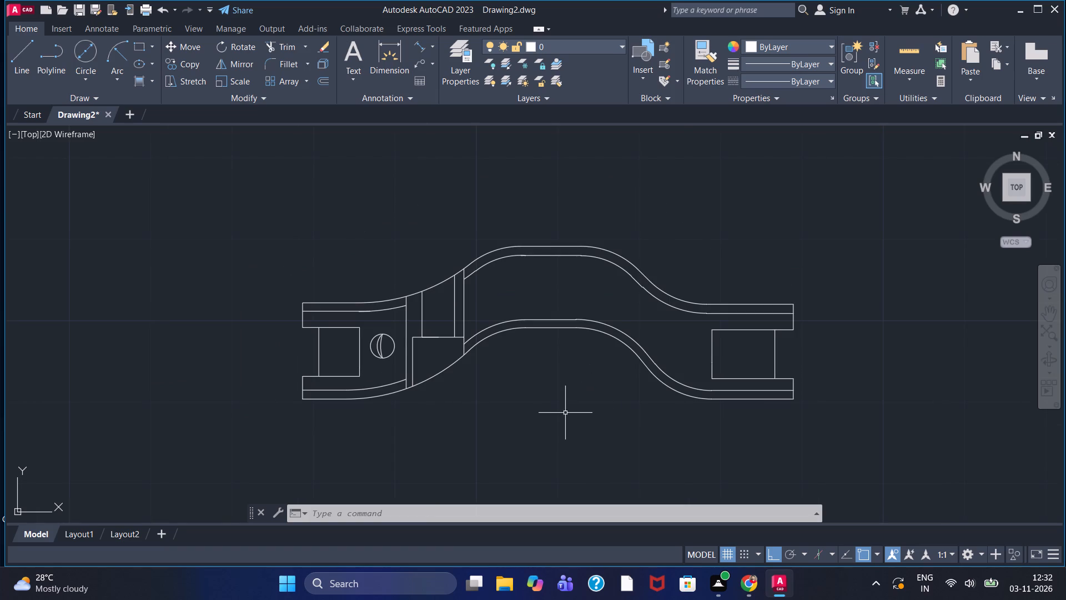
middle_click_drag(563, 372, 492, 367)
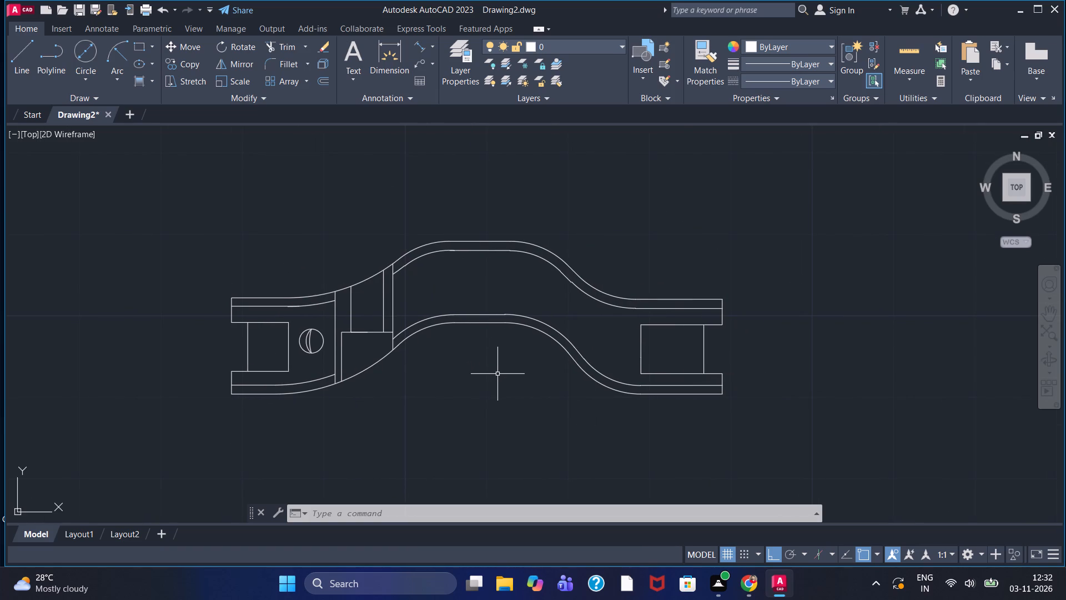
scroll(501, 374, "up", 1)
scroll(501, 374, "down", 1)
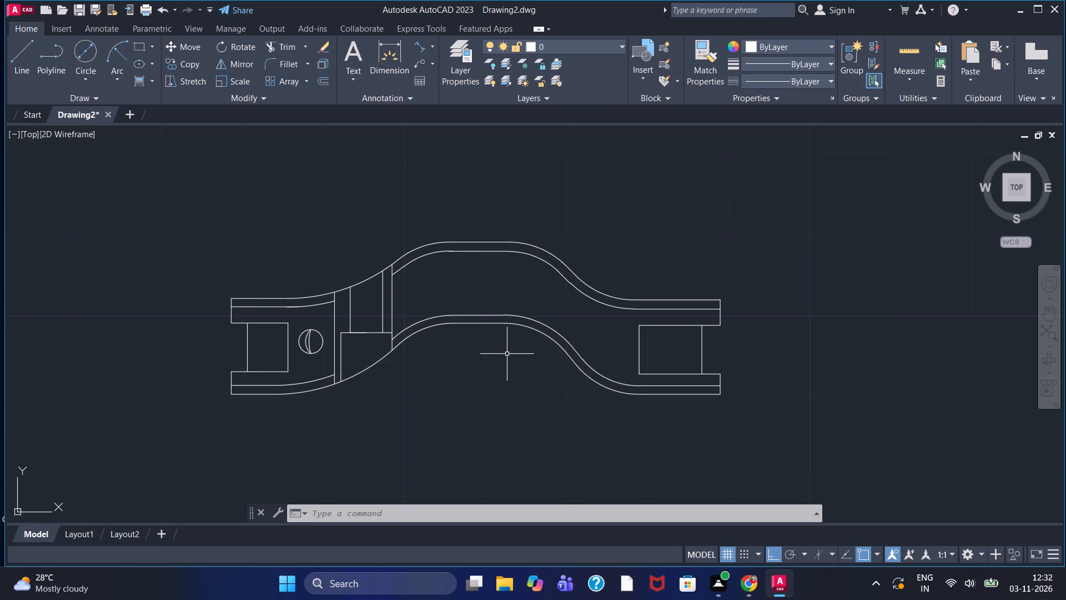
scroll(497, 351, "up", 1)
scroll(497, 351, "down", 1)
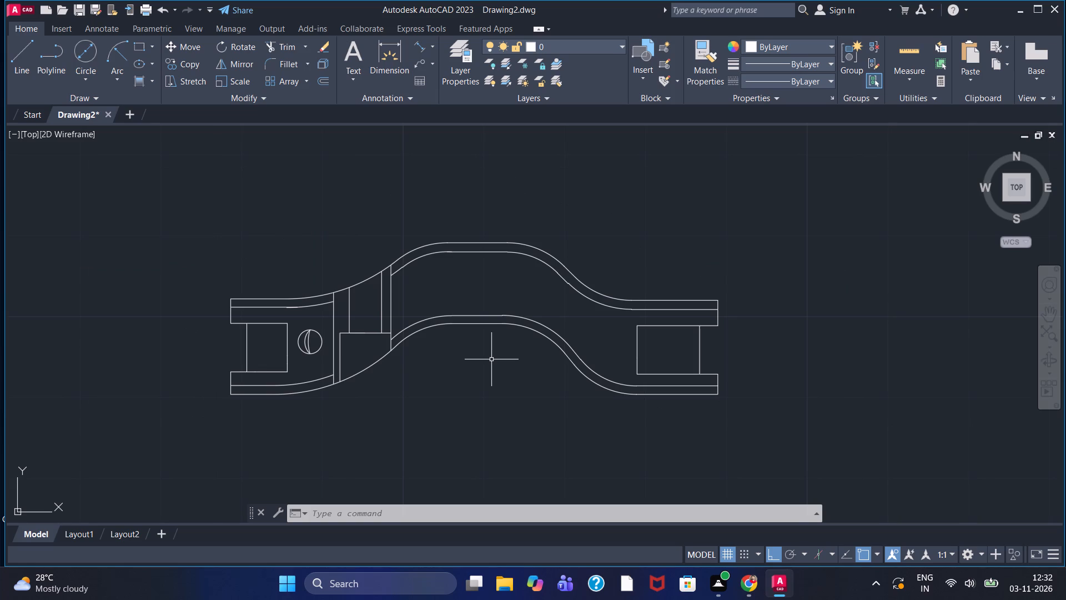
Draw a circle about 5.5 in diameter between the profiles' right-hand curves and the right-end notch.
scroll(611, 338, "up", 1)
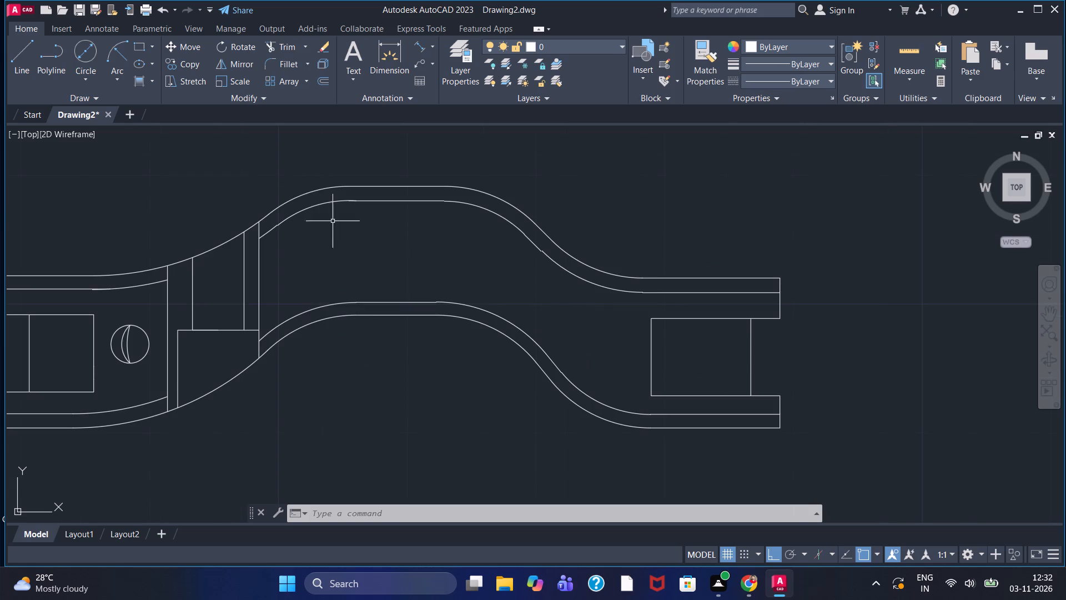
left_click(84, 48)
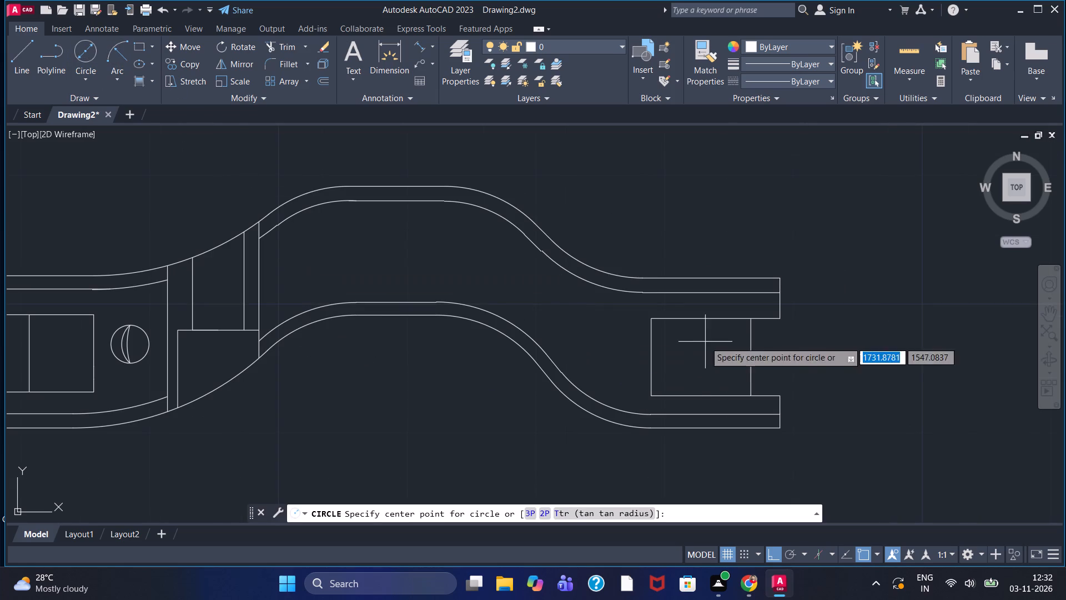
left_click(588, 333)
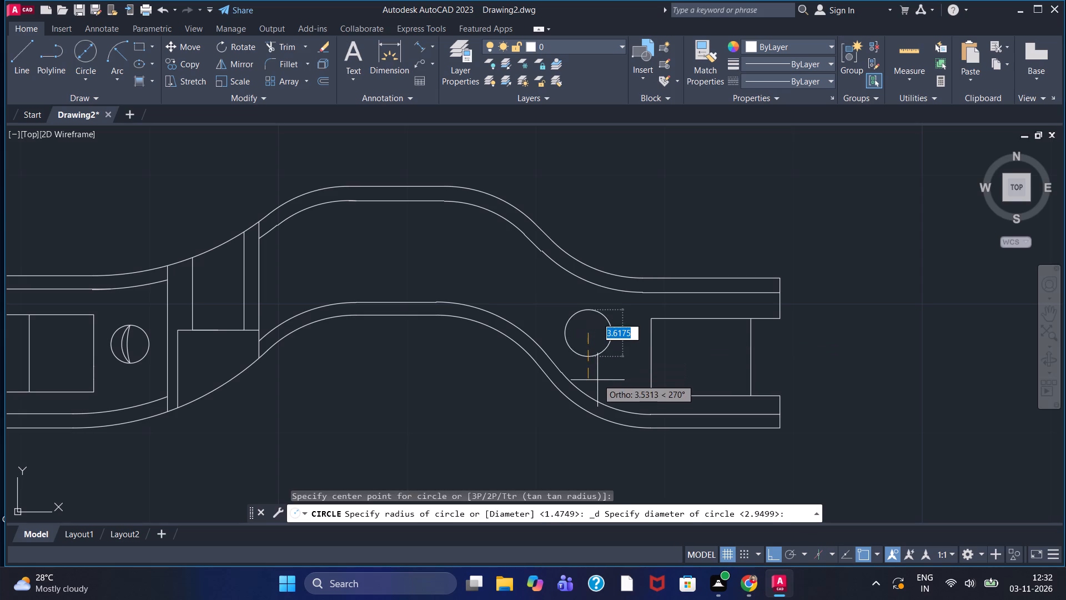
left_click(604, 395)
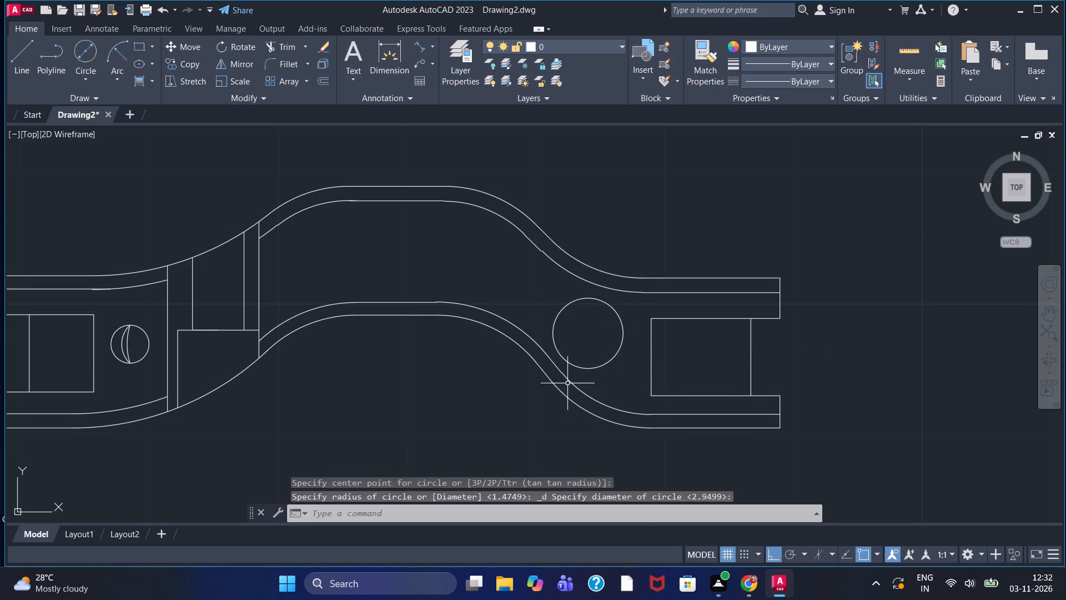
Draw two opposing arcs between the top and bottom quadrants of the circle near the right-end notch, forming a lens shape inside it.
left_click(119, 48)
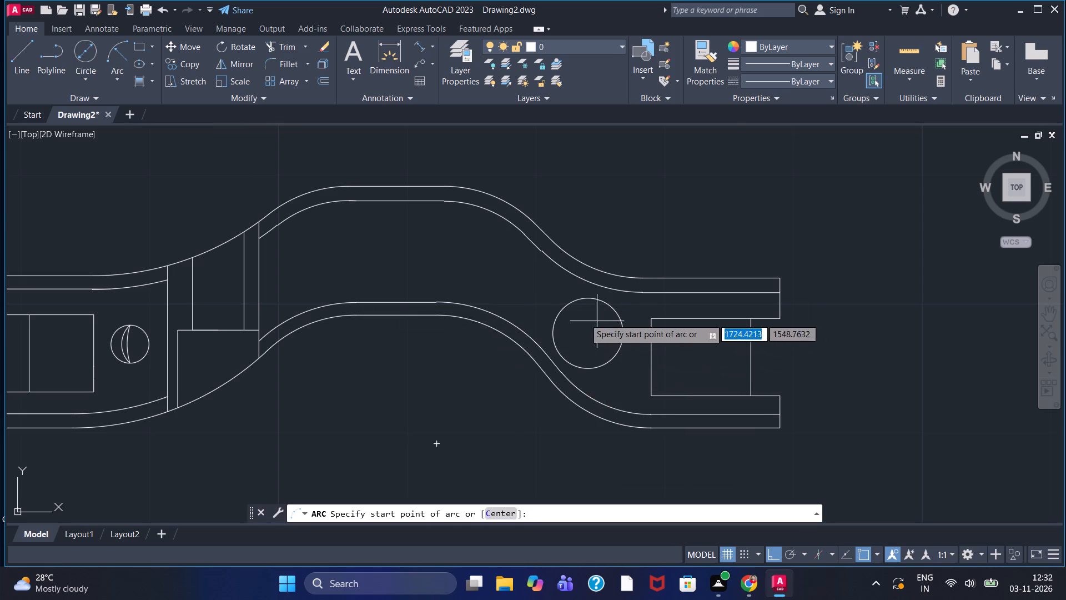
left_click(591, 298)
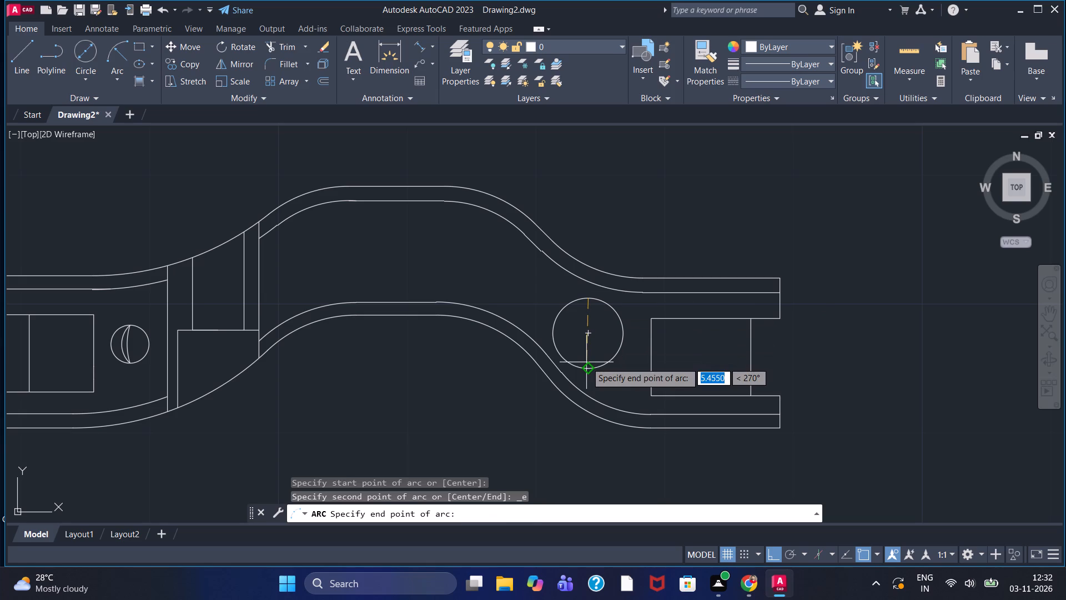
left_click(586, 362)
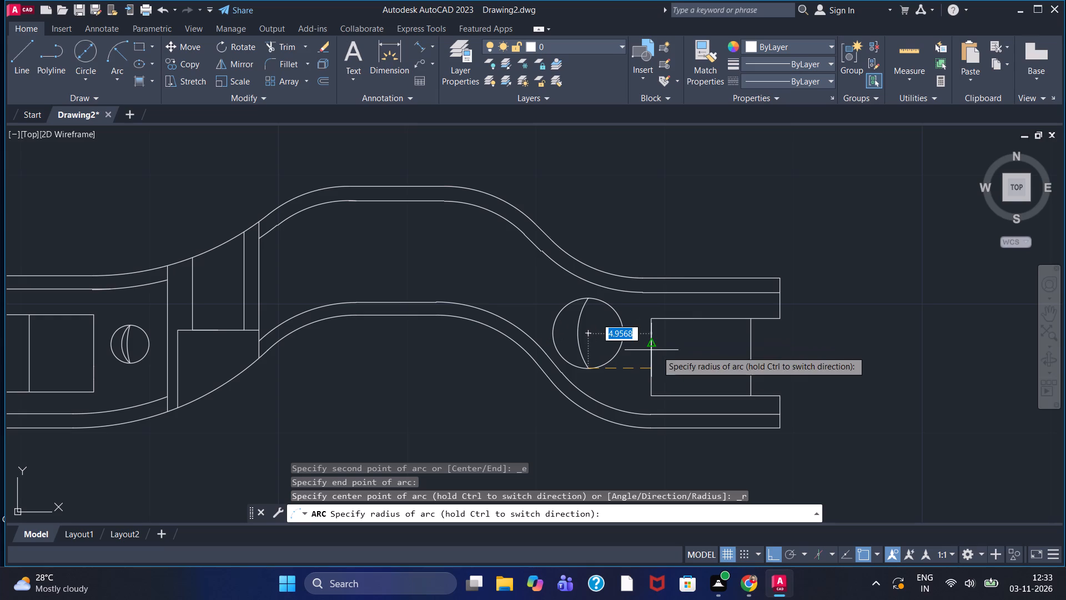
double_click(628, 348)
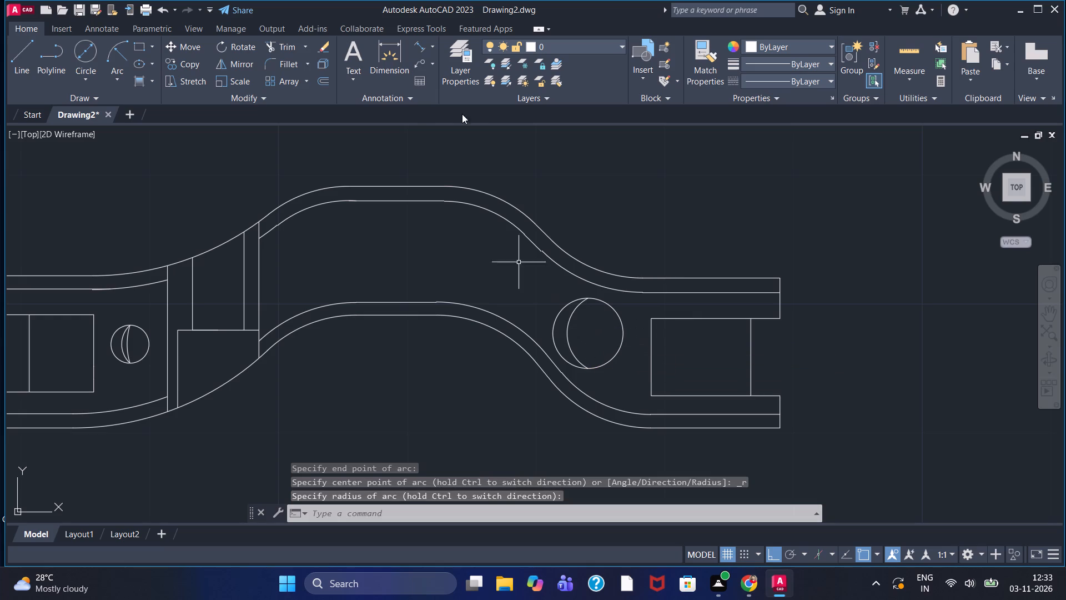
left_click(116, 53)
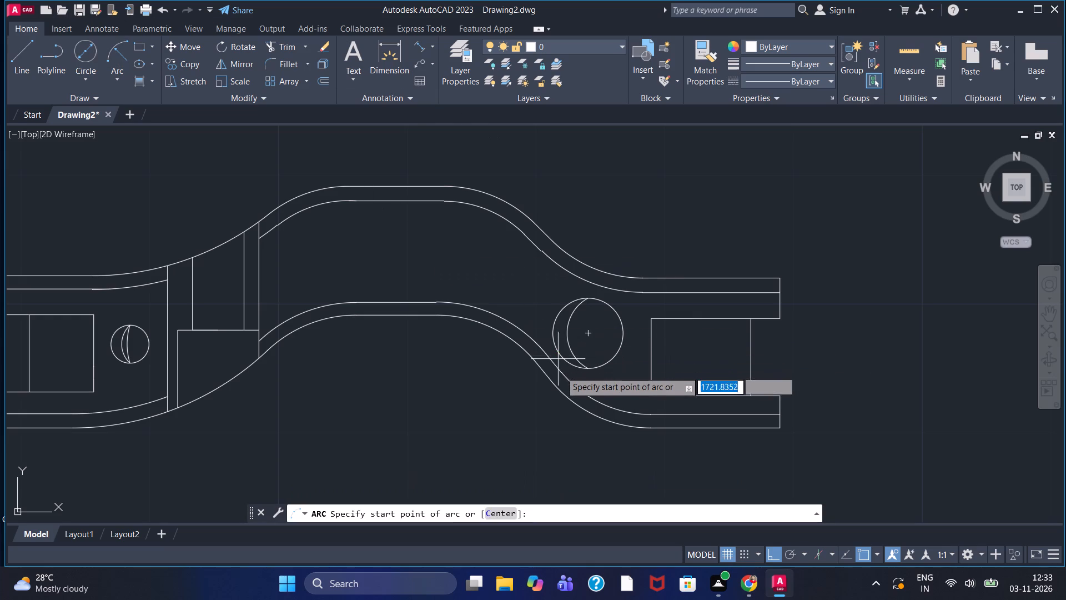
left_click_drag(586, 368, 587, 362)
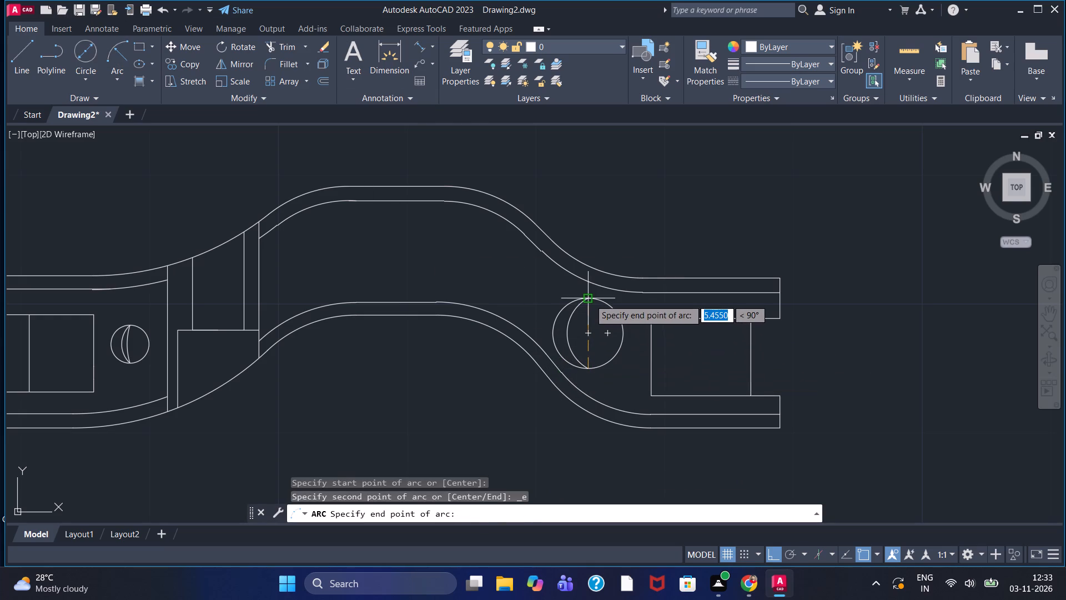
left_click(590, 299)
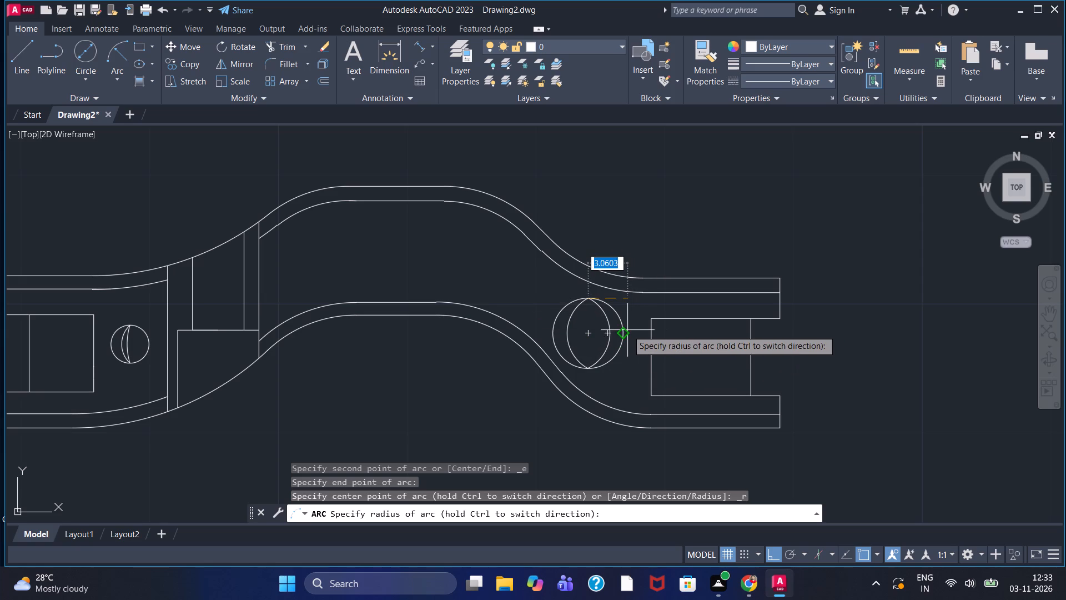
triple_click(627, 330)
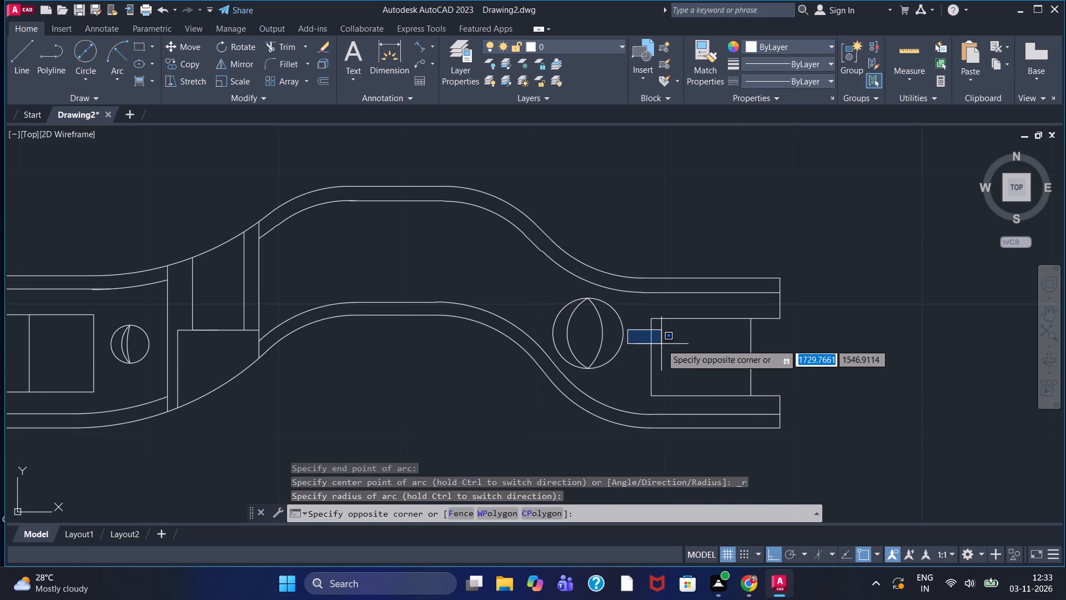
key("Escape")
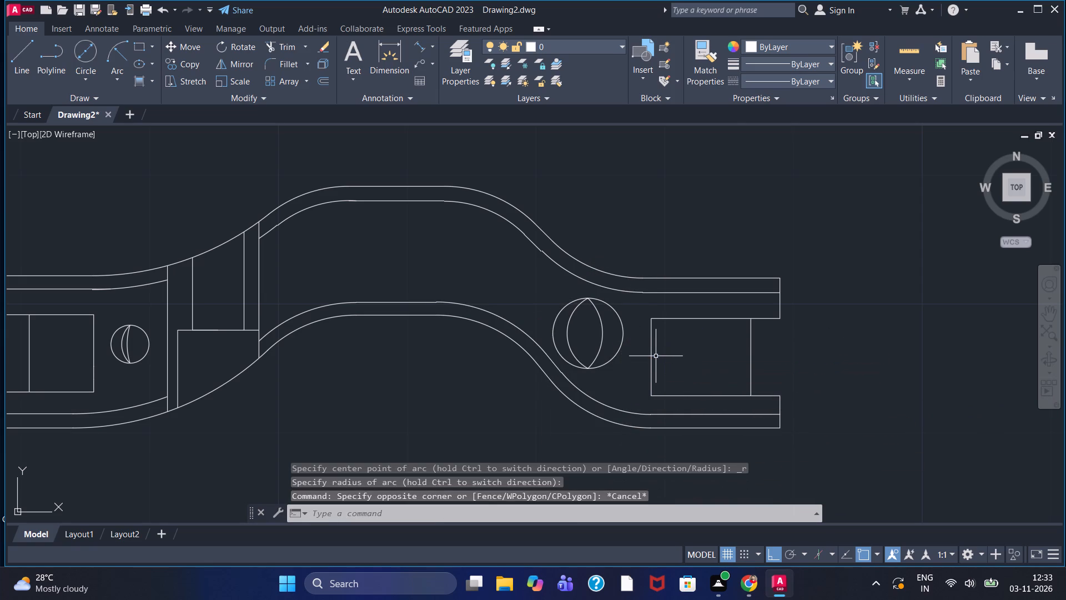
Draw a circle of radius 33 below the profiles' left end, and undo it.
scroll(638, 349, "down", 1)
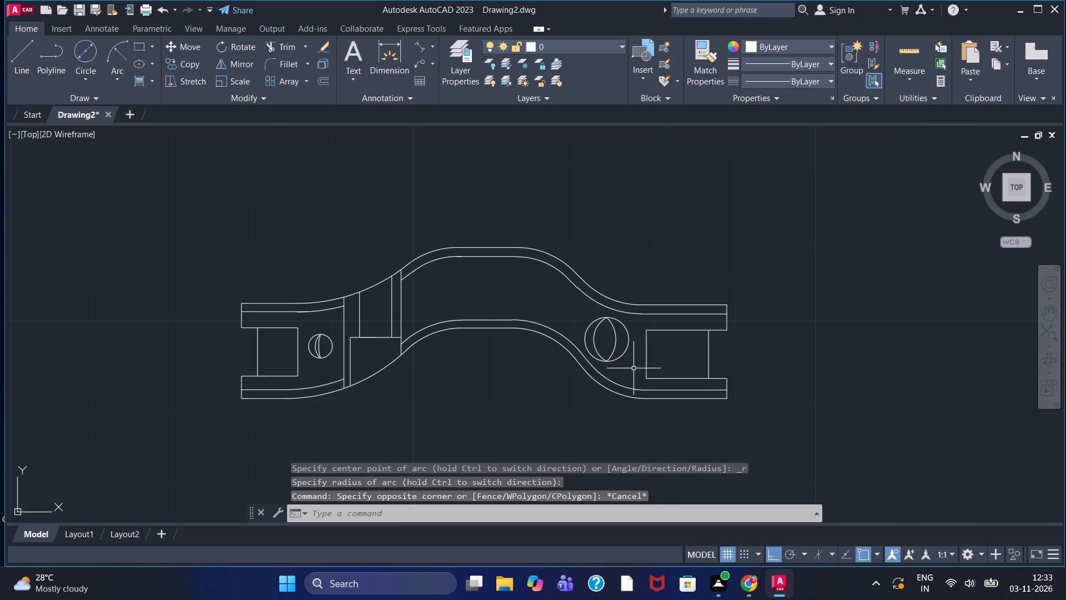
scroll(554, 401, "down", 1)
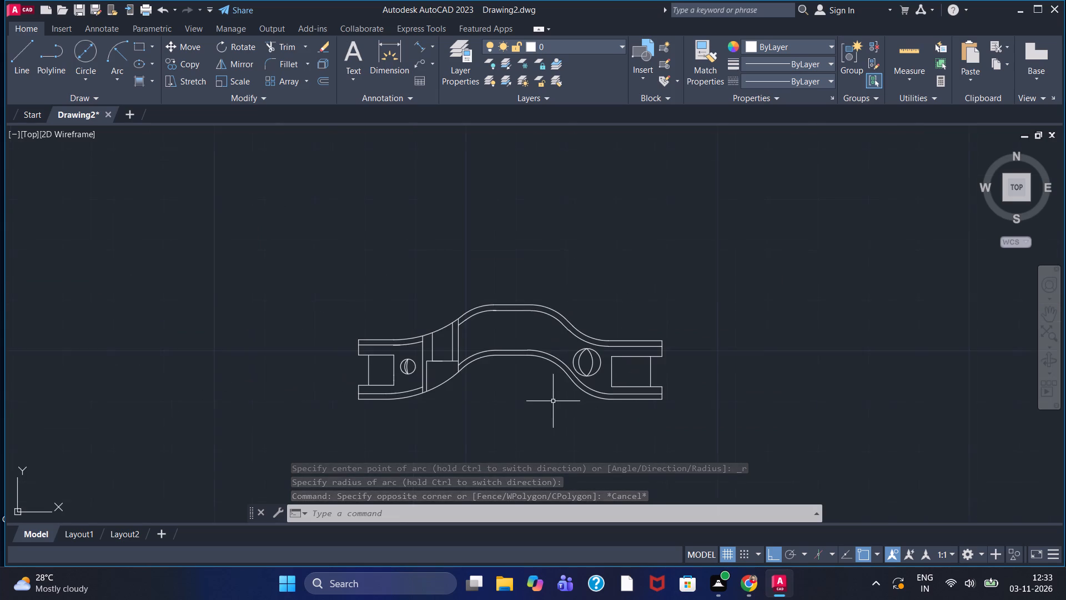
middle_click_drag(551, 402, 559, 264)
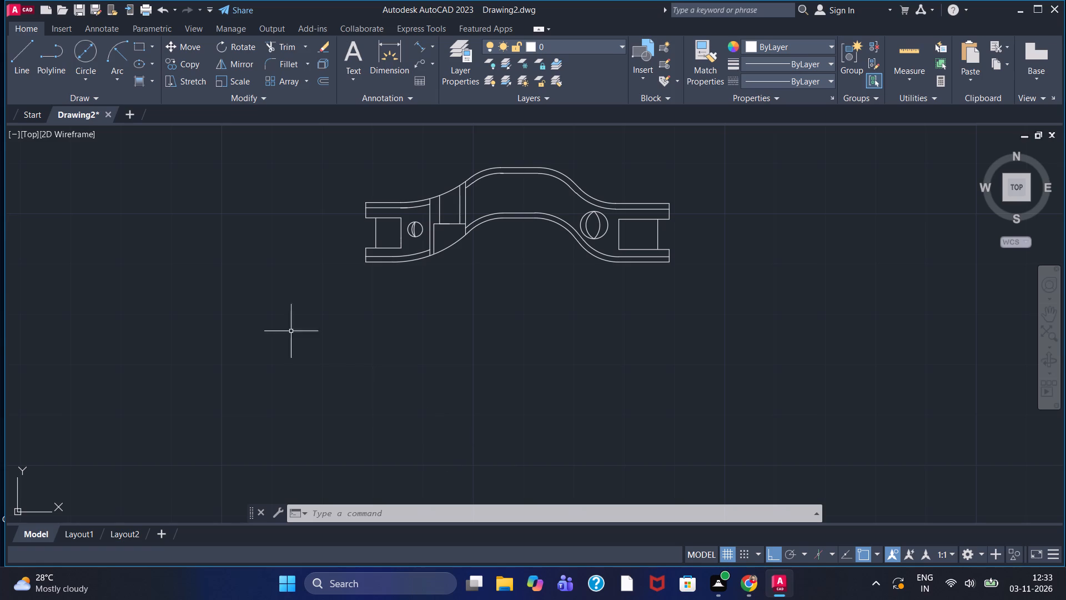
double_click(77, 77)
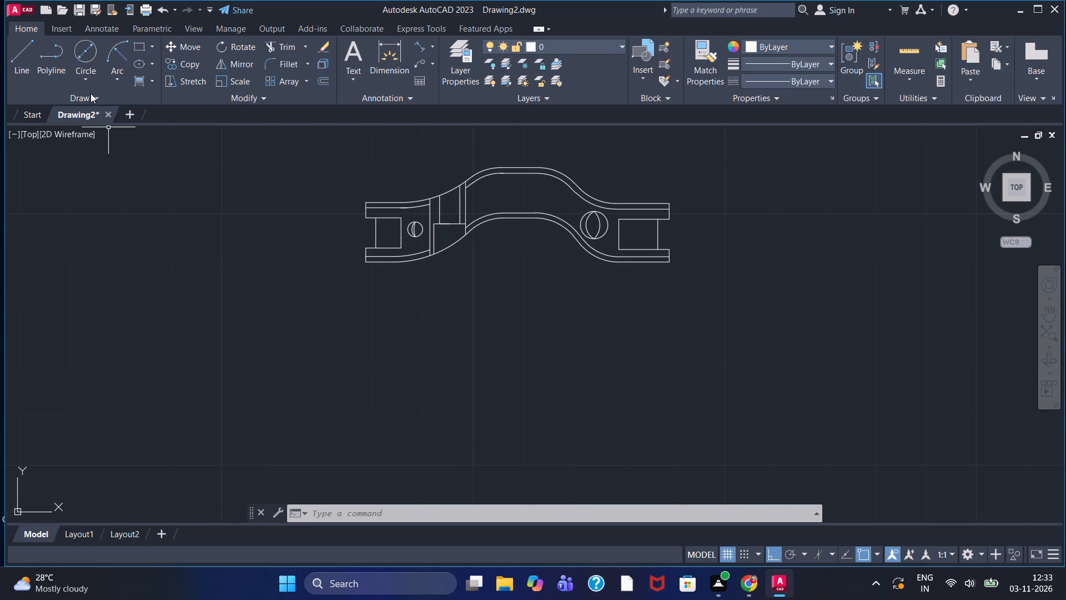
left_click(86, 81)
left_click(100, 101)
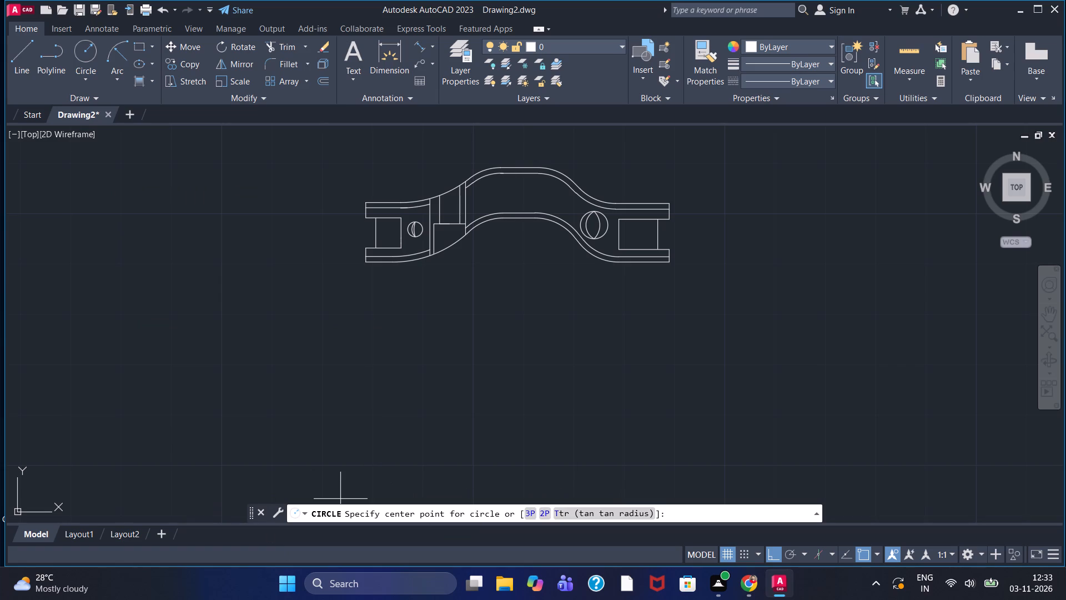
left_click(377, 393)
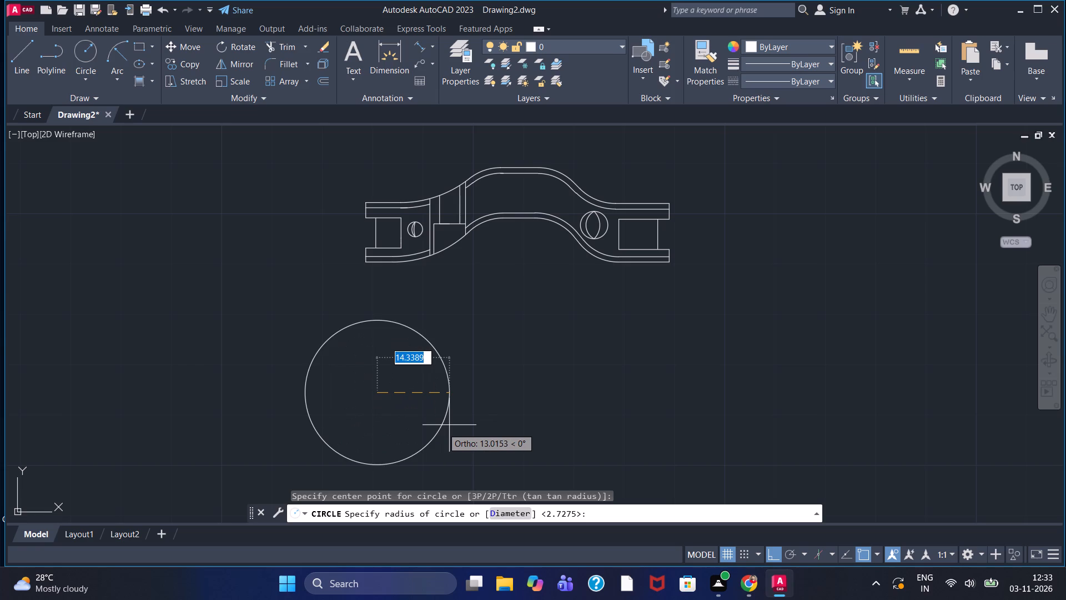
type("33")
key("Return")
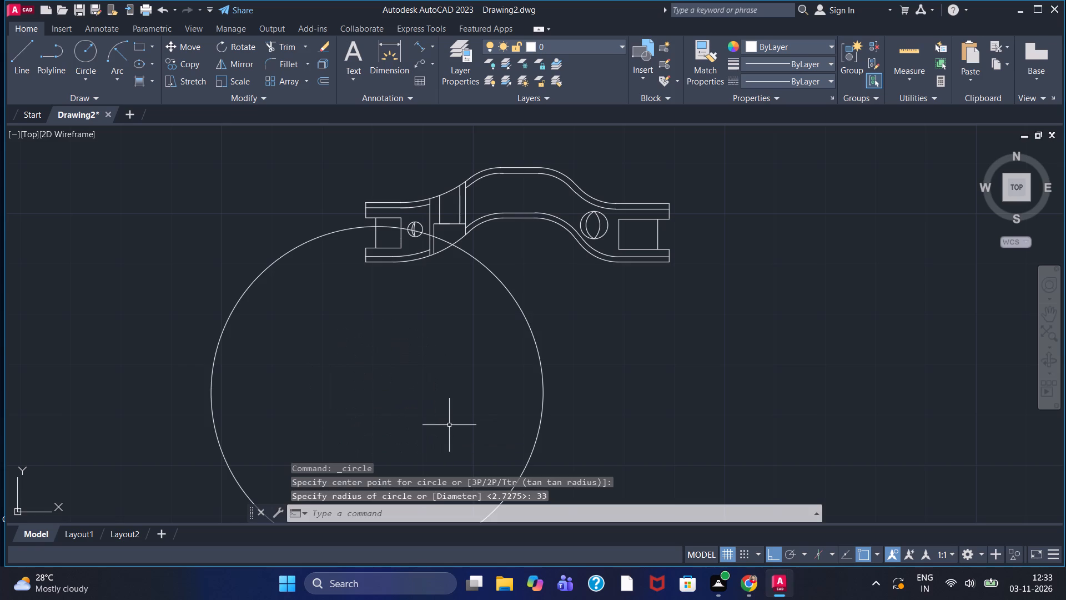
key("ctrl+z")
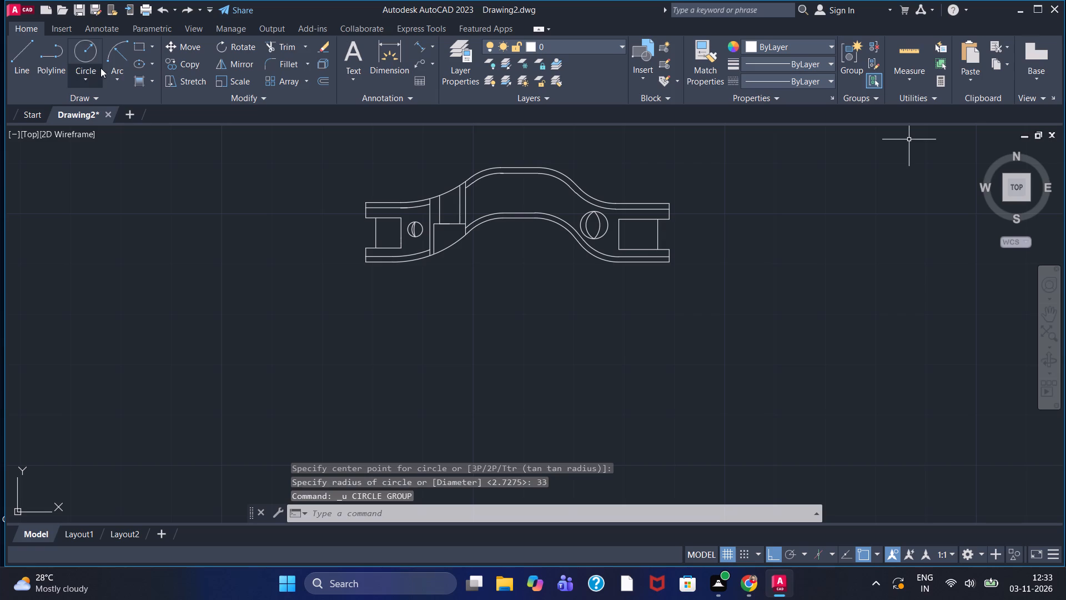
Draw a circle of radius 33 in the empty space below the profiles' left end, clear of the profiles.
left_click(93, 54)
scroll(462, 411, "down", 1)
middle_click_drag(460, 399, 411, 246)
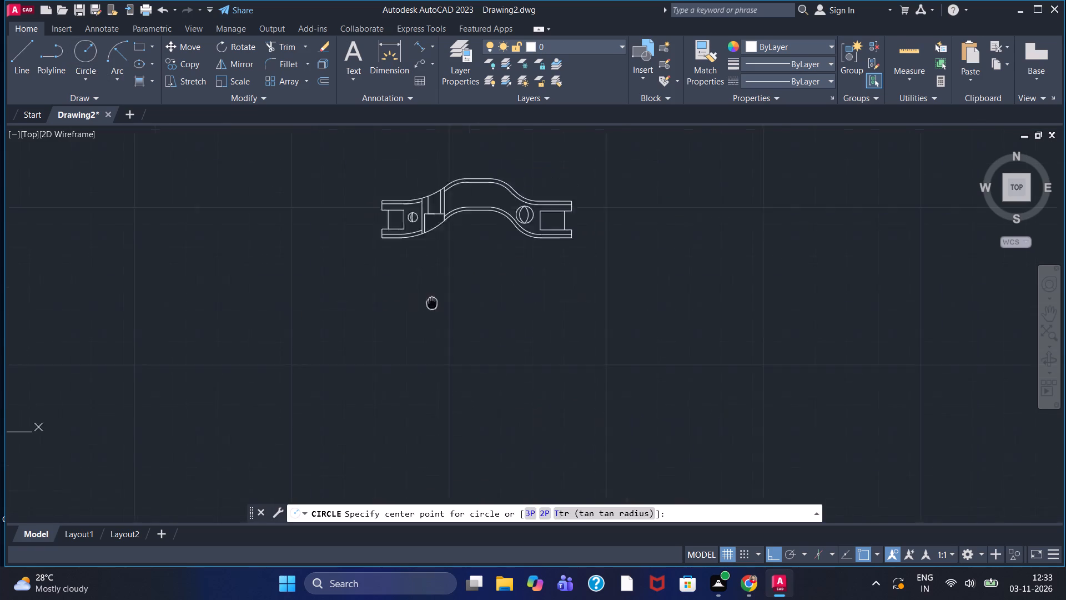
middle_click_drag(411, 246, 392, 243)
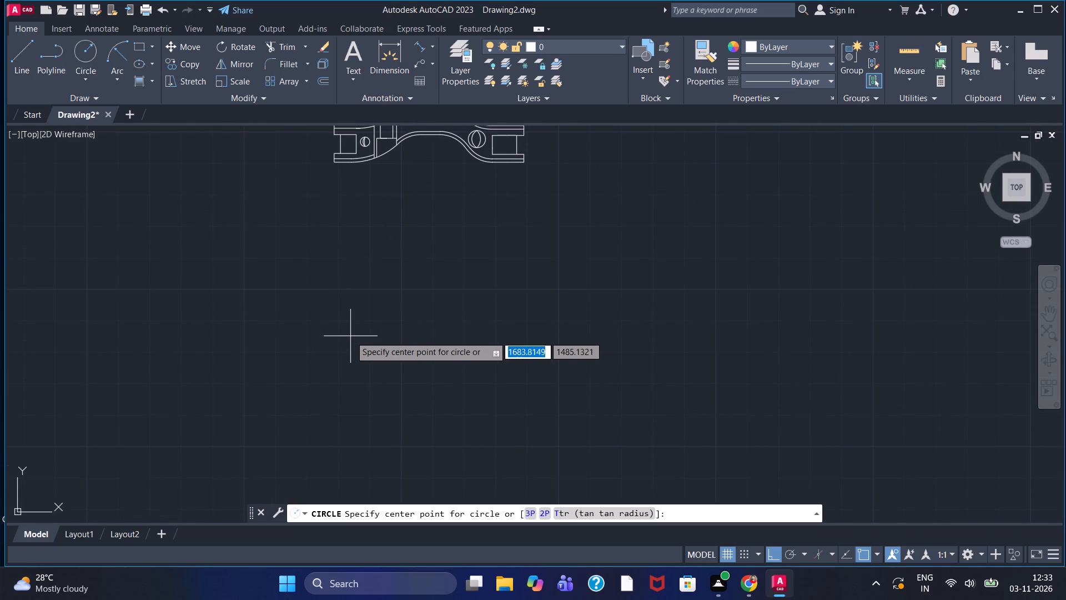
scroll(350, 336, "down", 1)
middle_click_drag(363, 327, 343, 308)
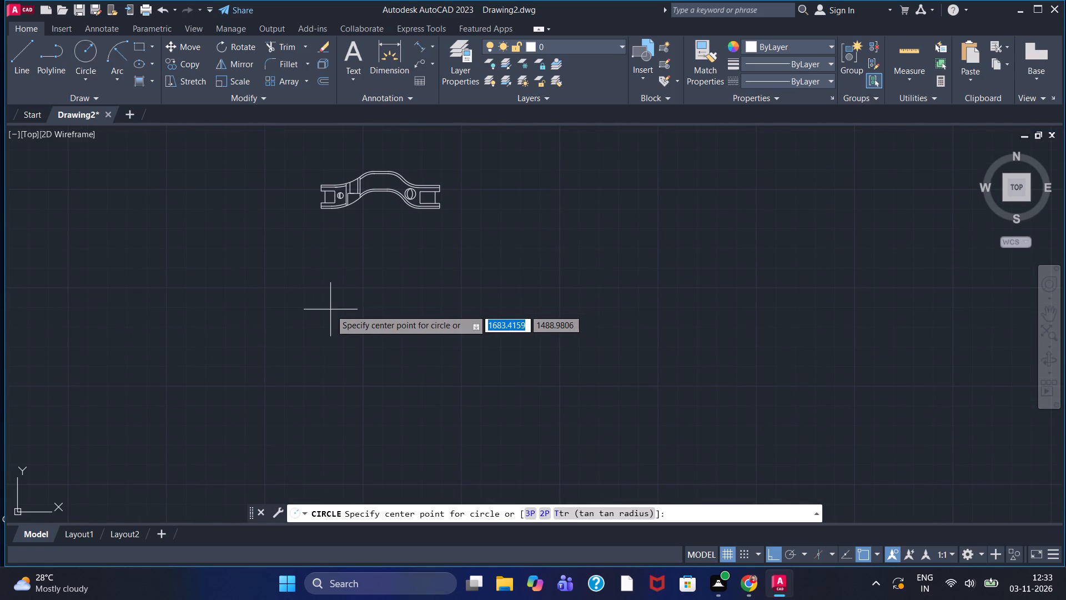
left_click(330, 309)
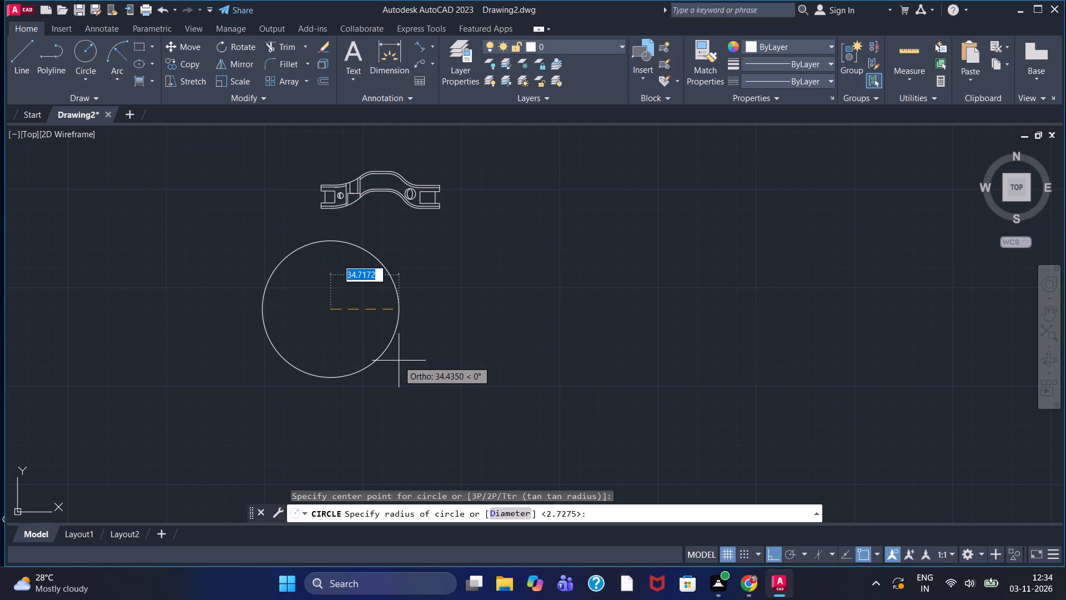
type("33")
key("Return")
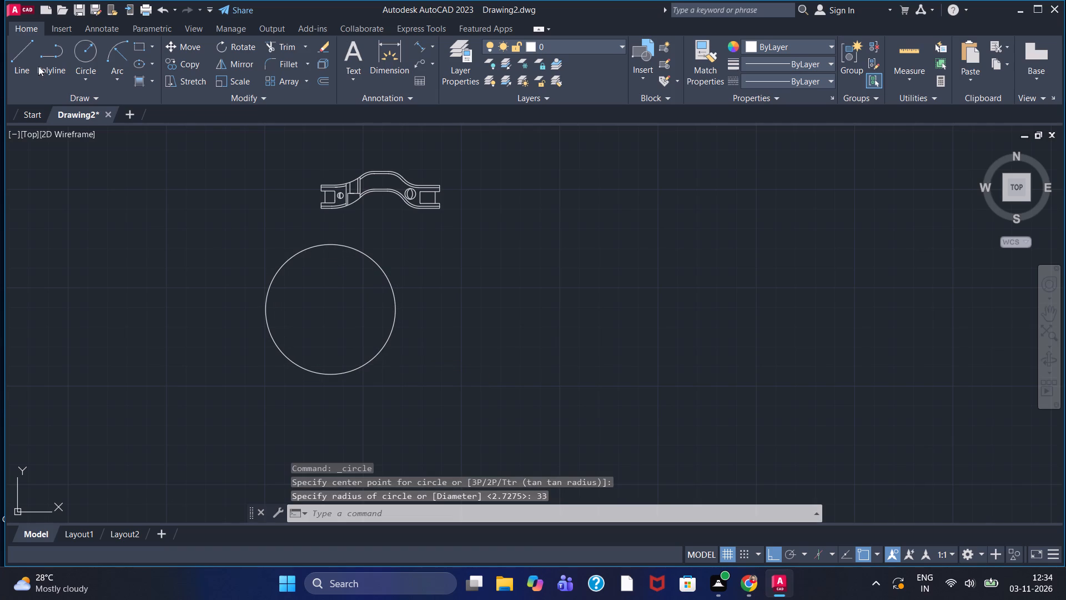
Draw a concentric circle of radius 32 inside the radius-33 circle.
left_click(84, 55)
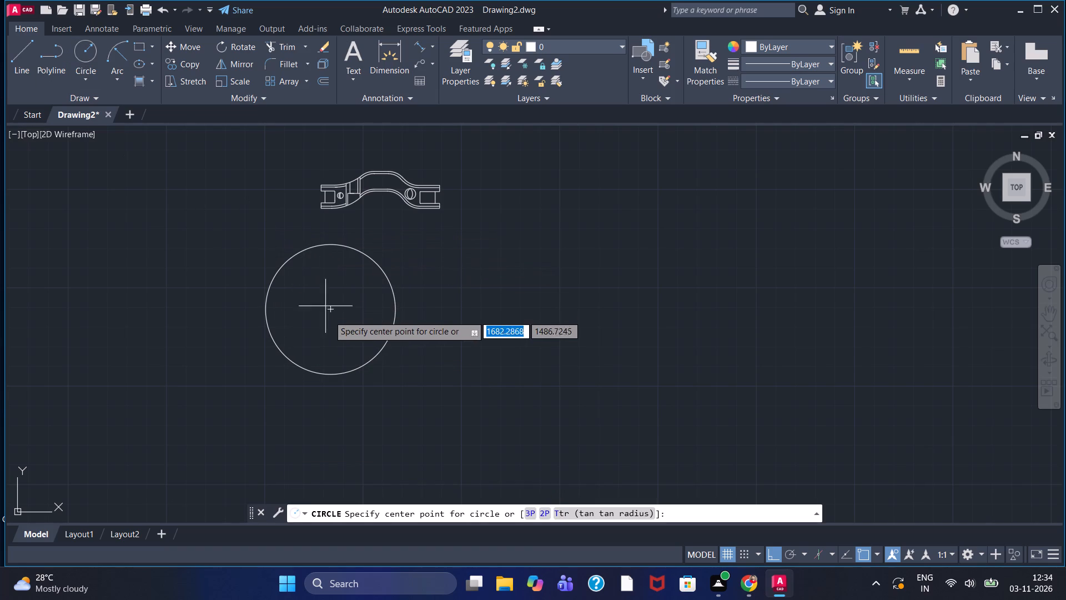
left_click(330, 311)
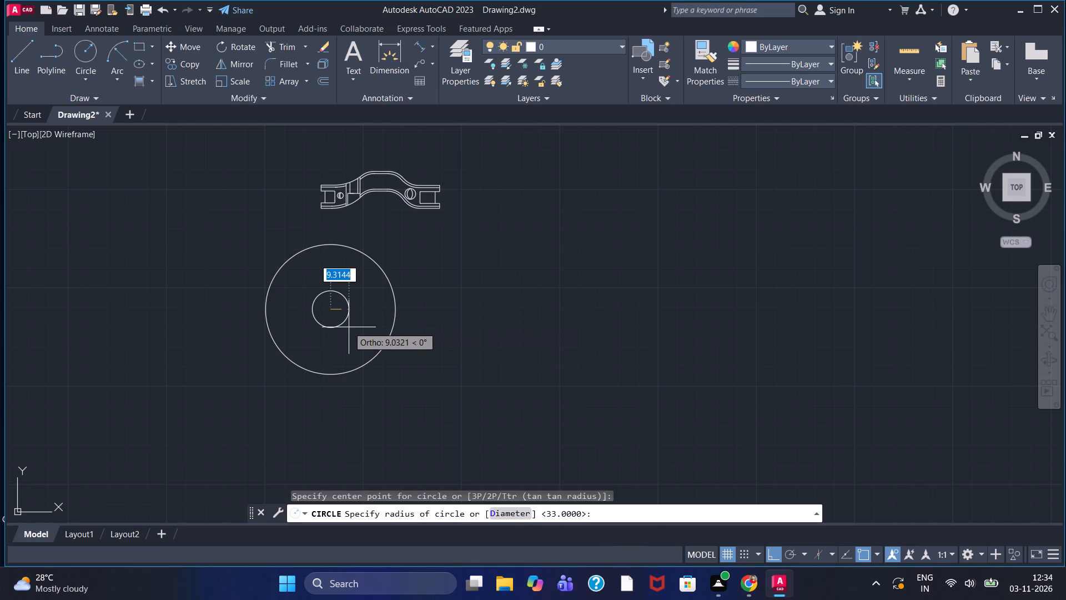
type("32")
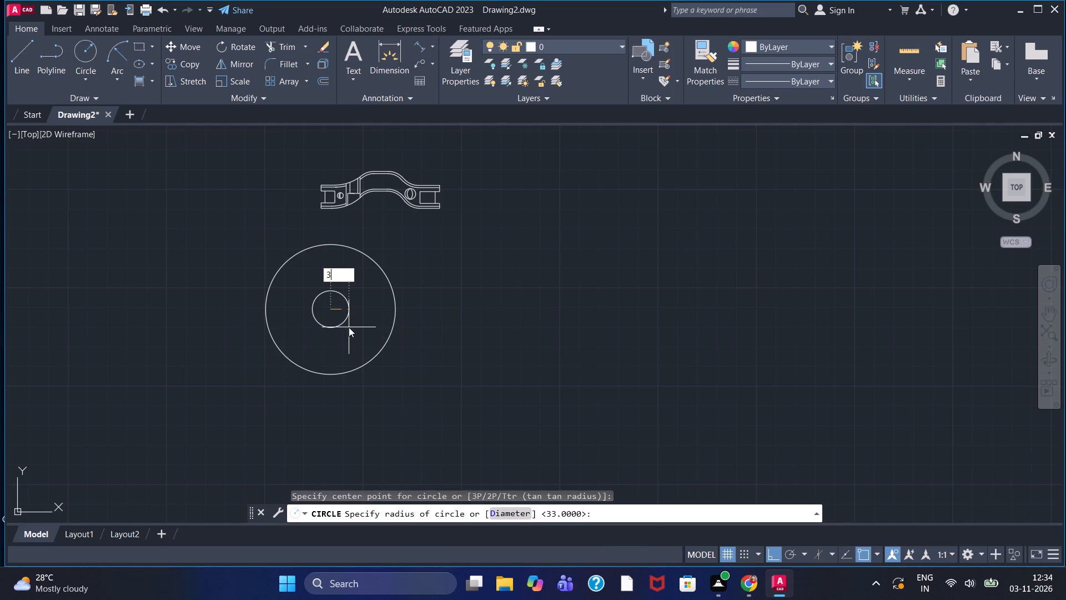
key("Return")
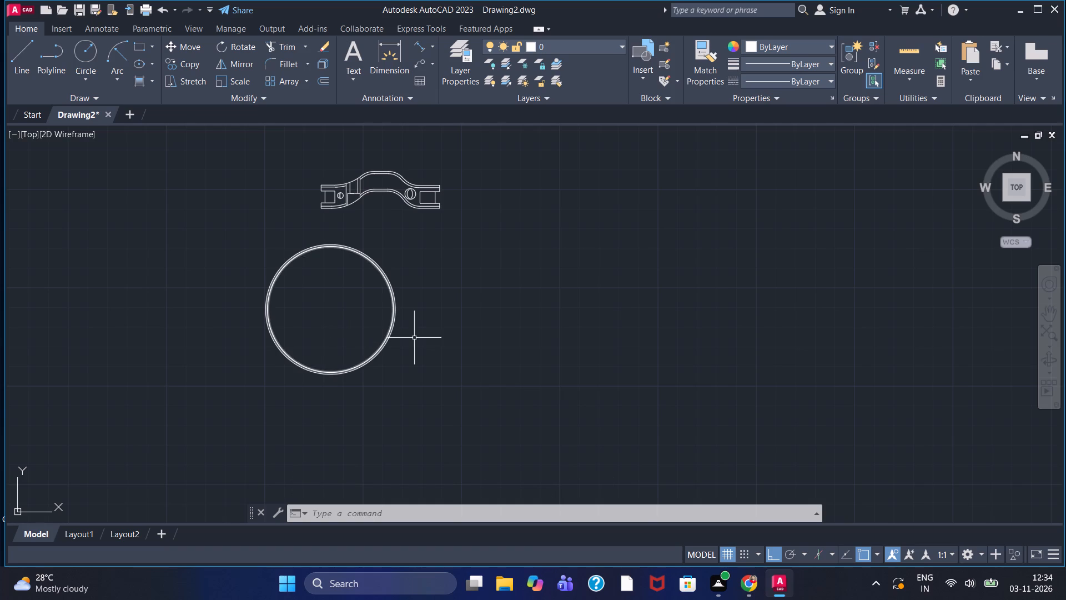
Draw a horizontal line 200 long to the right from the centre of the concentric circles.
middle_click_drag(511, 282, 431, 291)
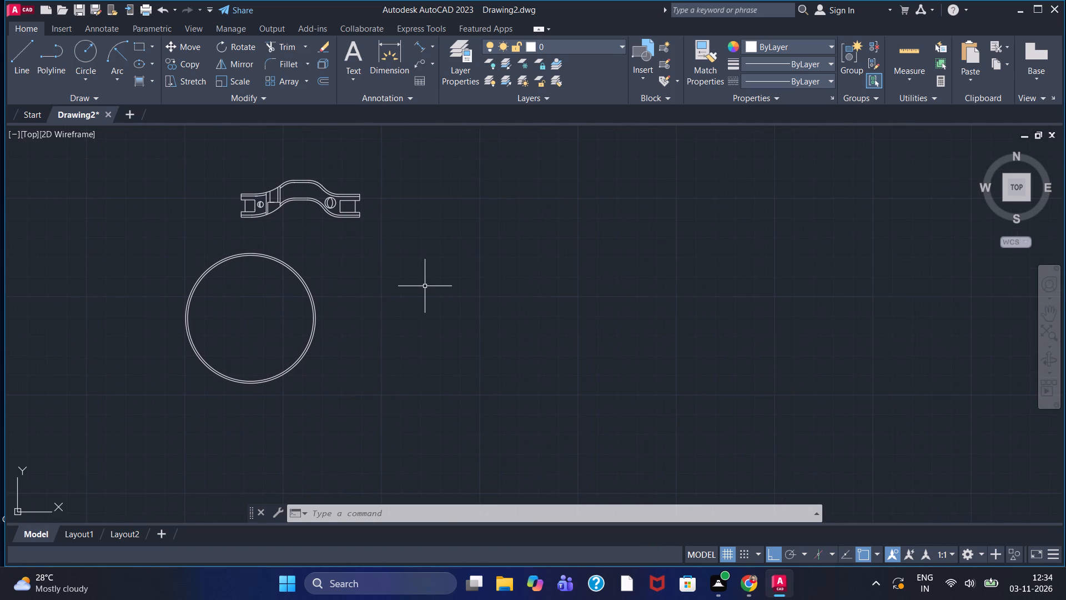
left_click(31, 56)
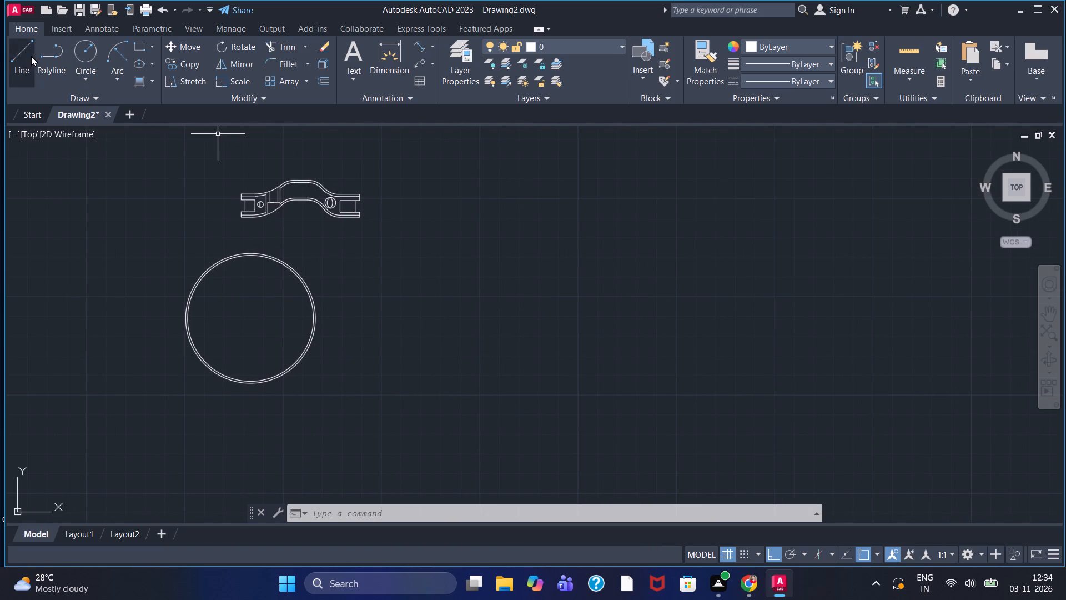
left_click(250, 317)
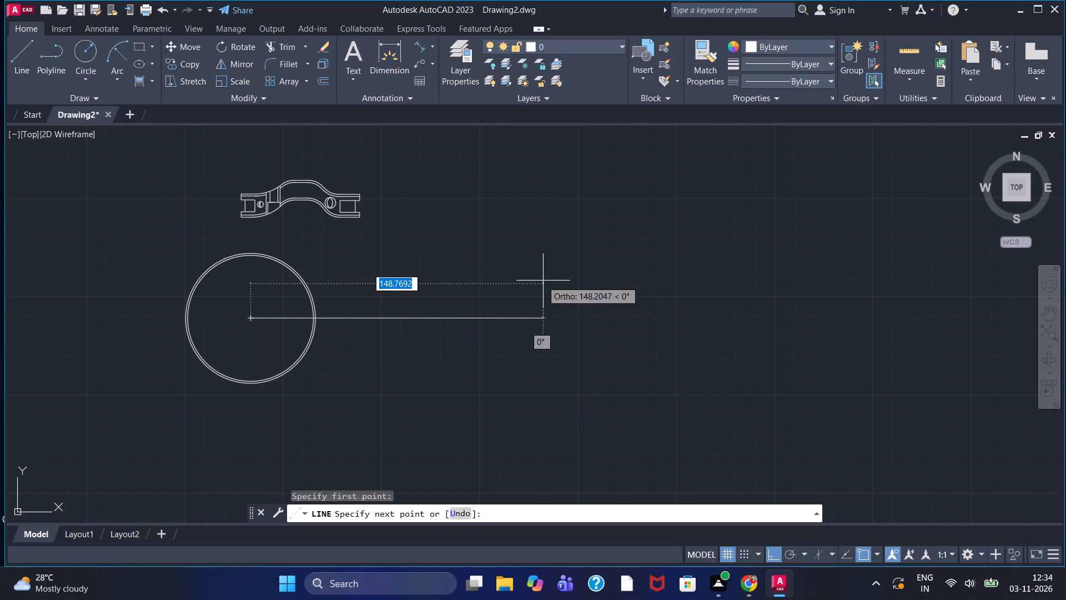
type("200")
key("Return")
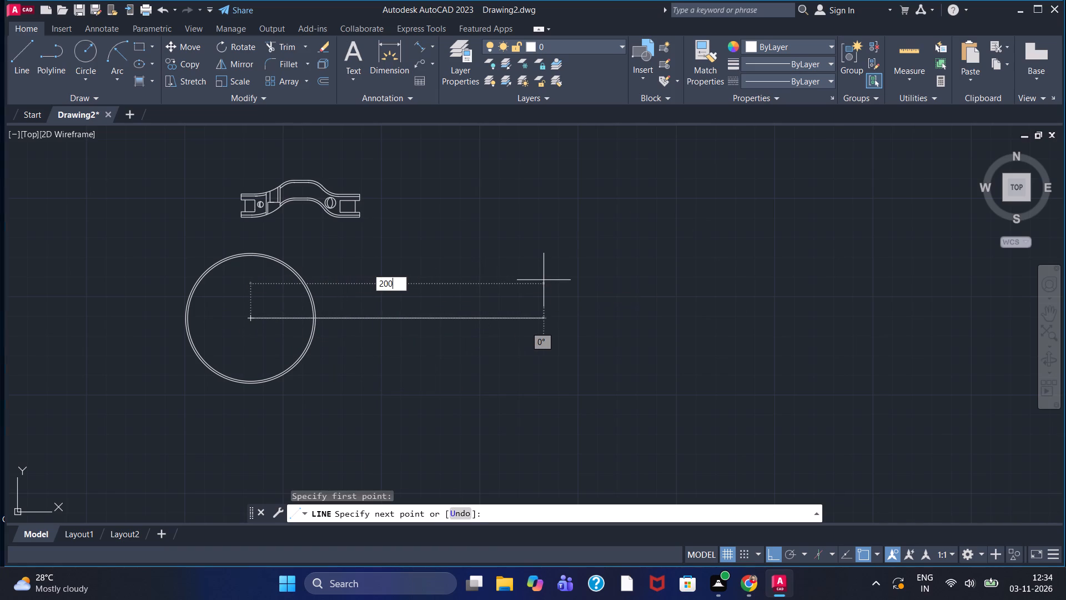
right_click(628, 269)
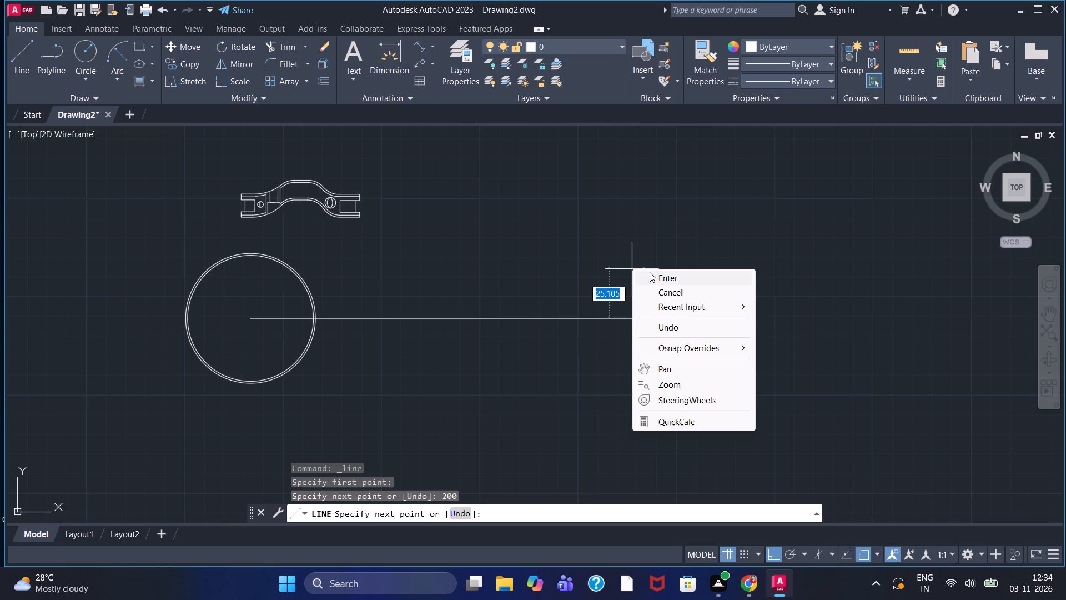
left_click(650, 272)
Draw a circle of radius 33 centred on the right end of the horizontal line.
double_click(82, 56)
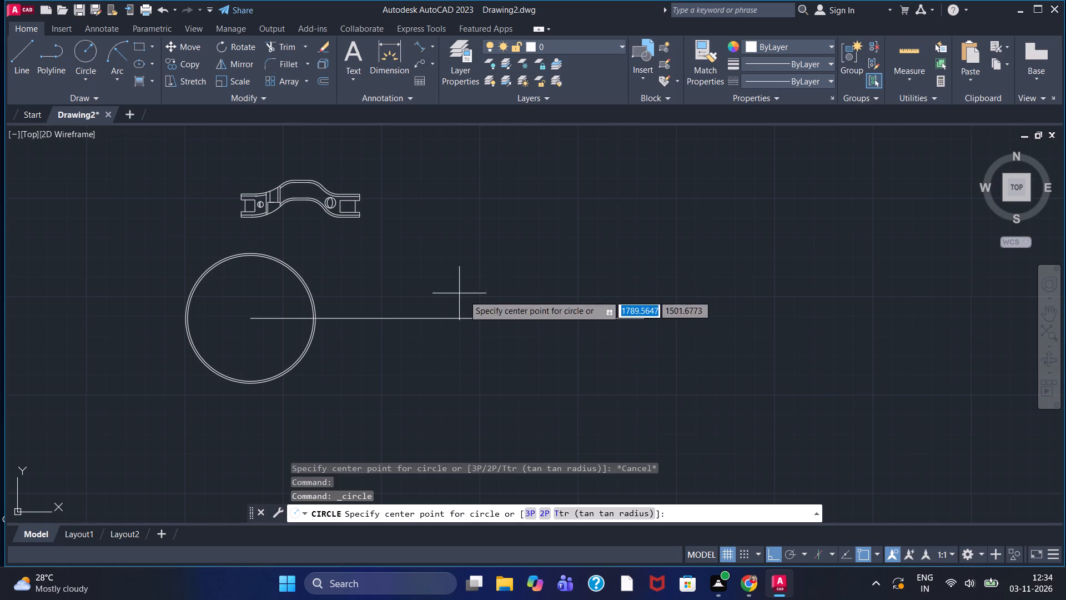
double_click(643, 318)
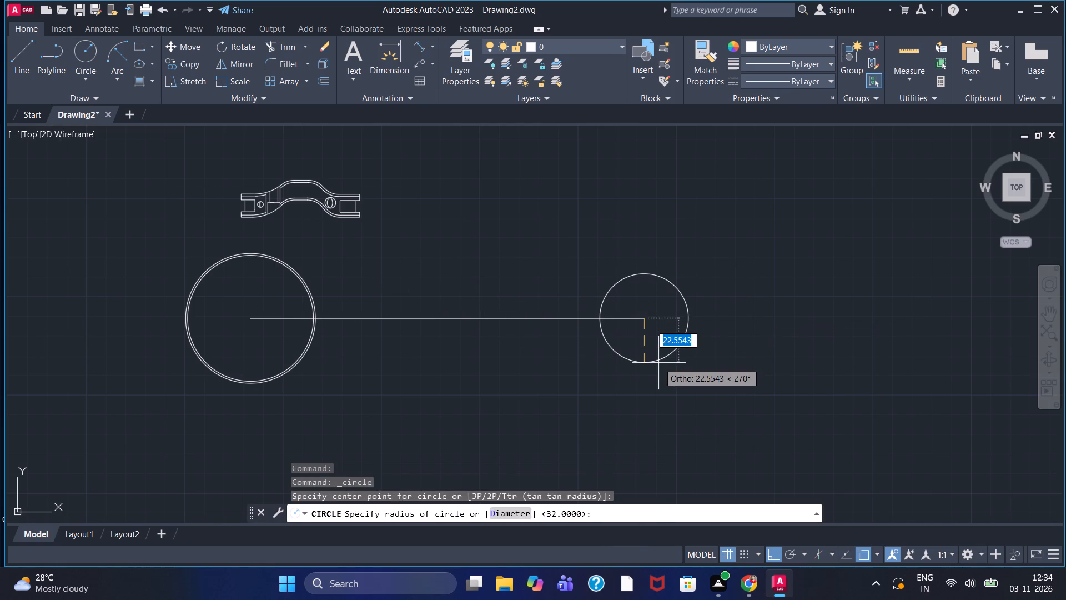
type("33")
key("Return")
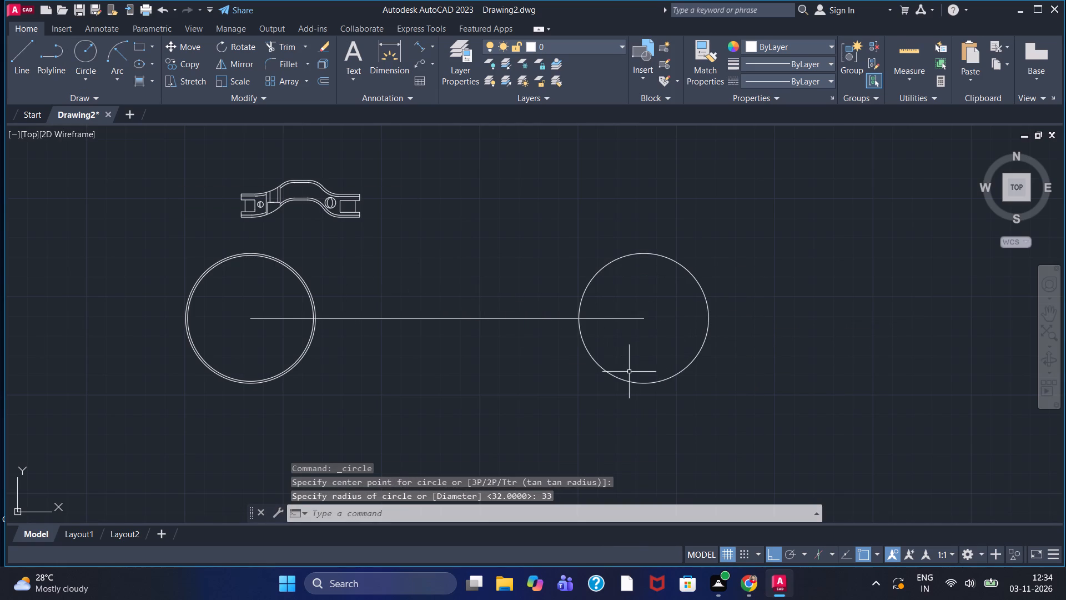
Draw a concentric circle of radius 32 inside the radius-33 circle at the right end of the horizontal line.
left_click(90, 53)
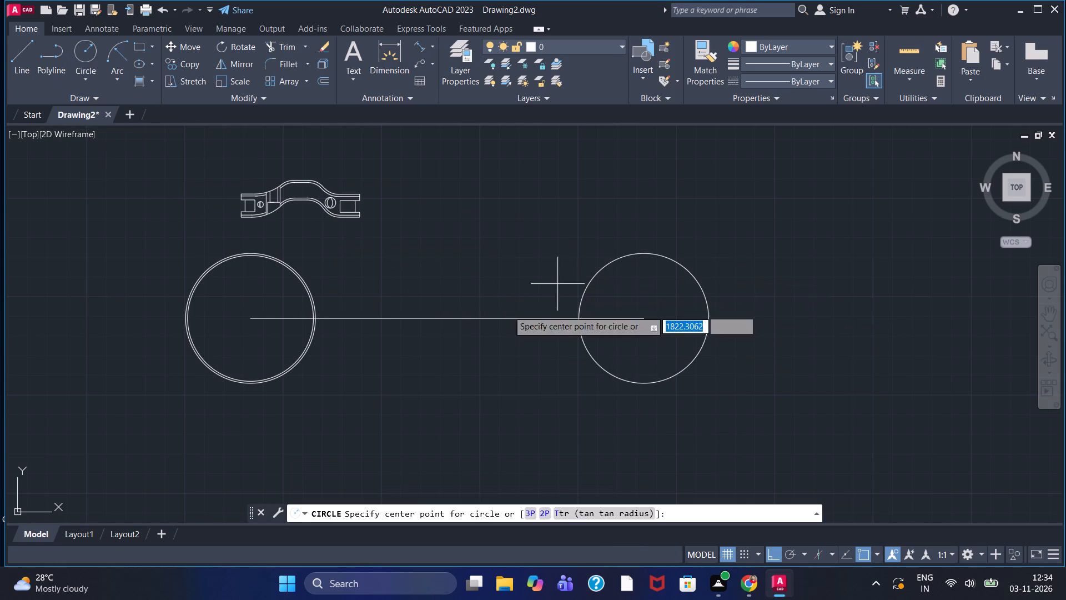
left_click(641, 320)
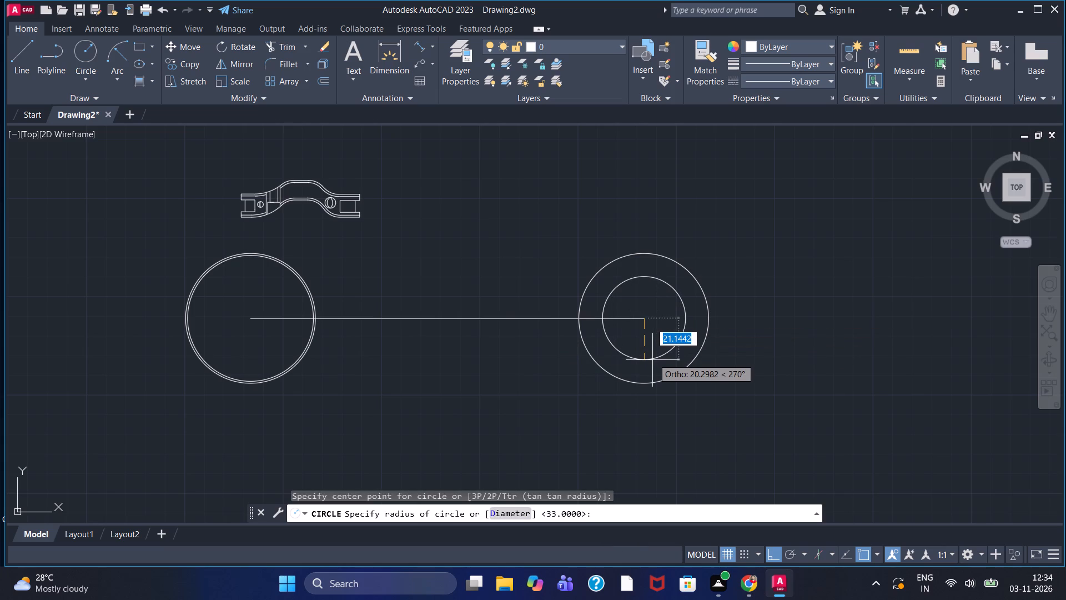
type("32")
key("Return")
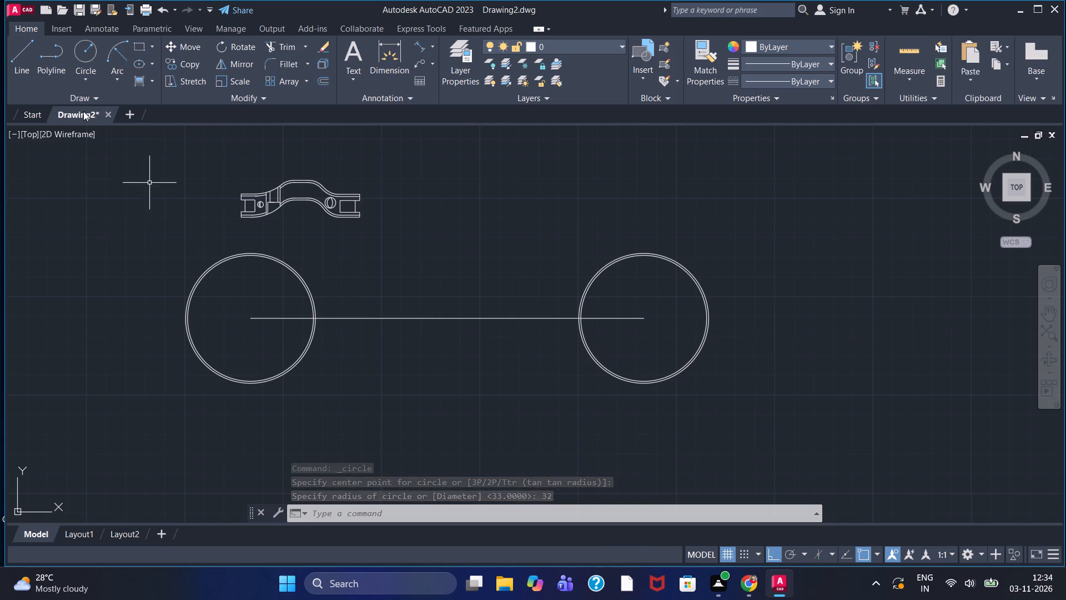
Draw a vertical line through the left pair of circles, from the outer circle's top to the bottom.
left_click(21, 57)
left_click(253, 252)
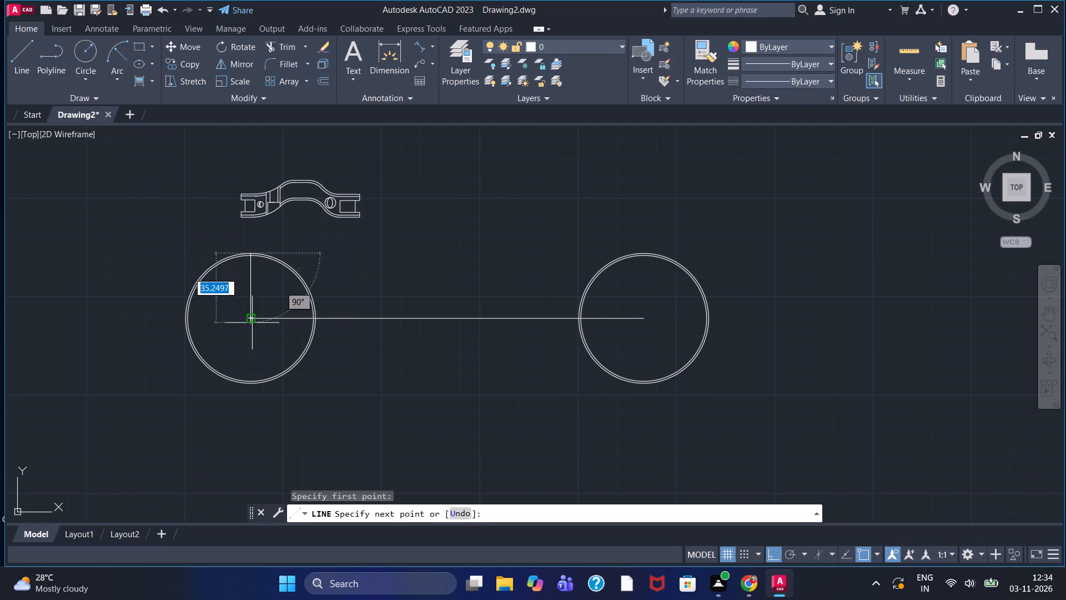
left_click_drag(248, 384, 248, 379)
right_click(248, 379)
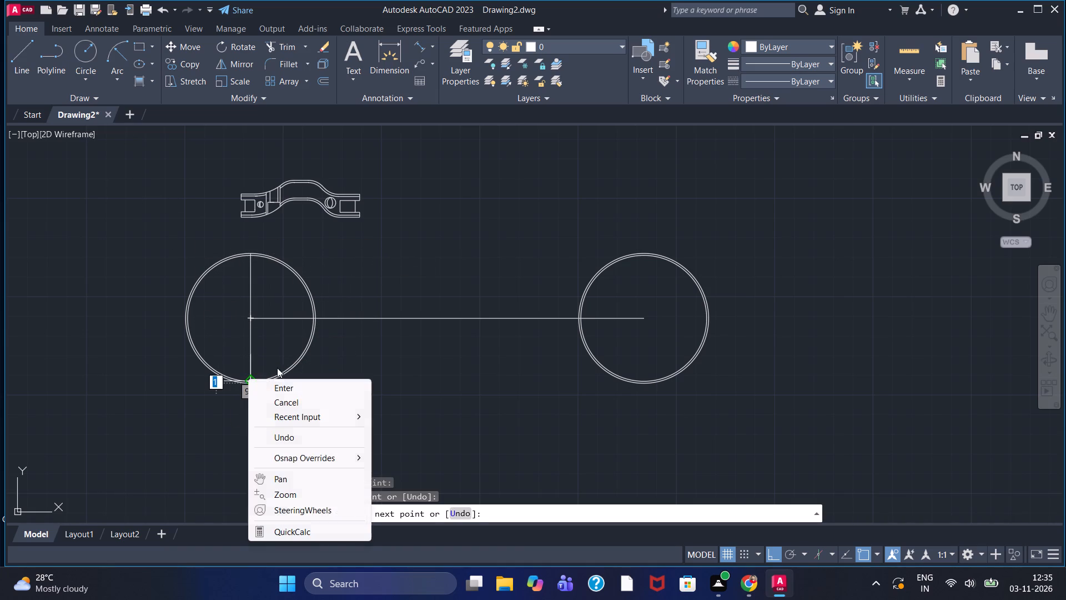
left_click(273, 391)
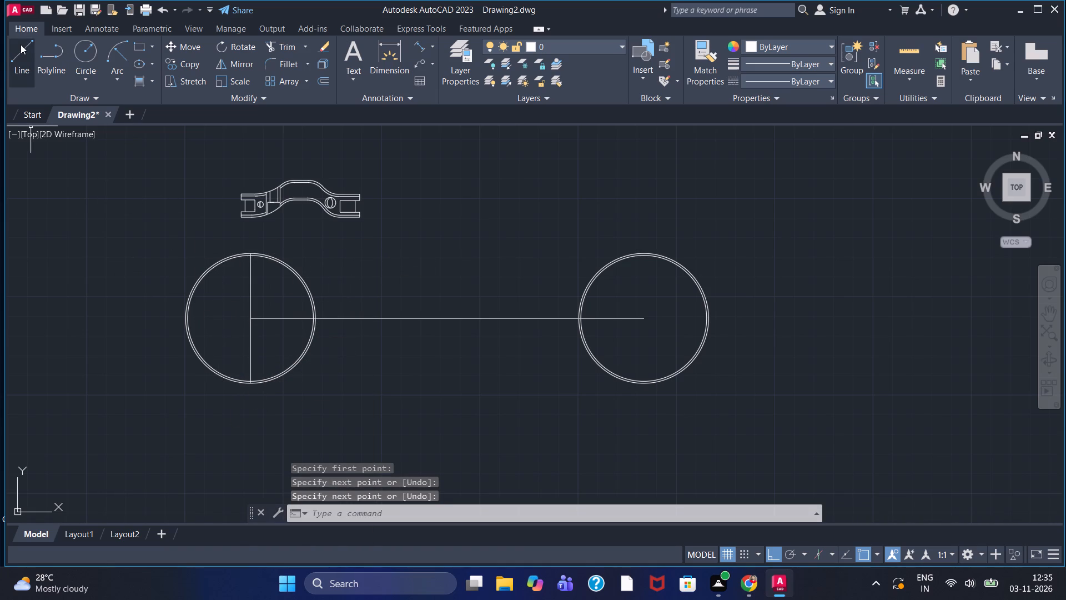
Draw a vertical line through the right pair of circles, from the outer circle's top to the bottom.
left_click(21, 44)
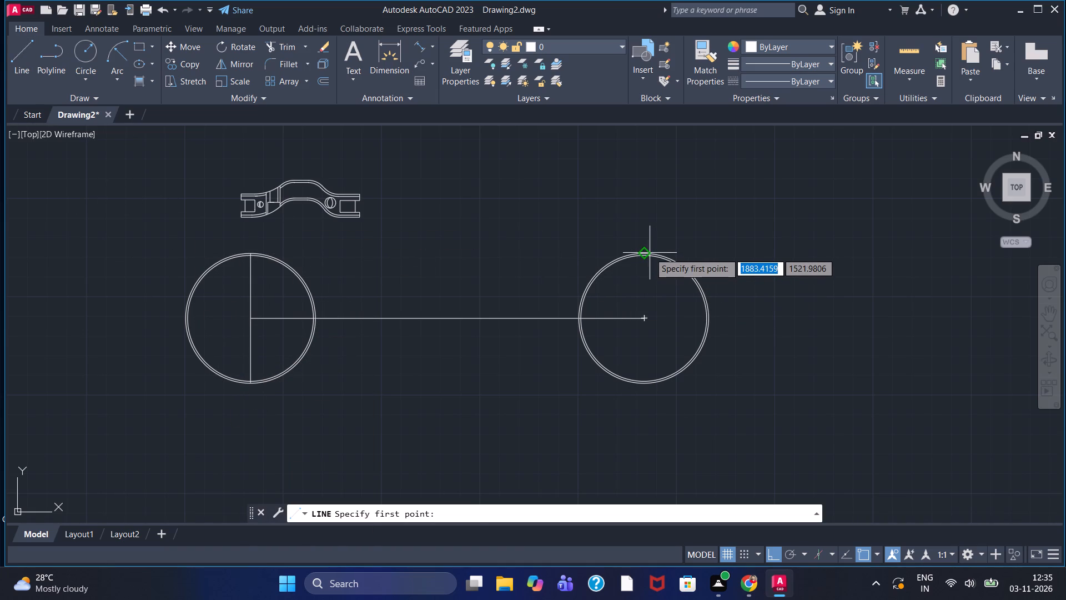
left_click(643, 253)
left_click(645, 386)
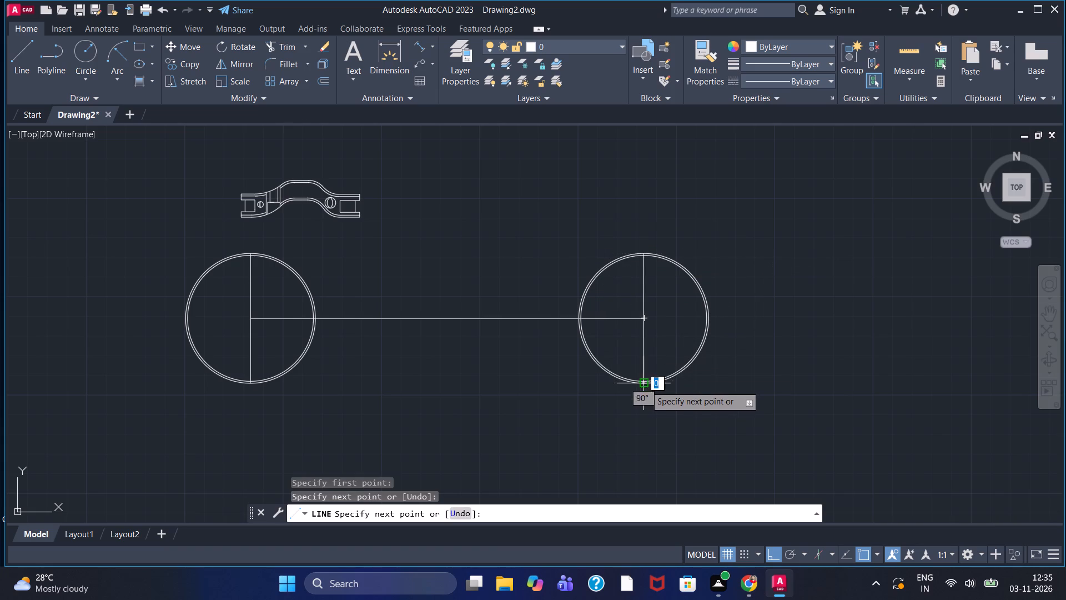
right_click(634, 353)
left_click(651, 361)
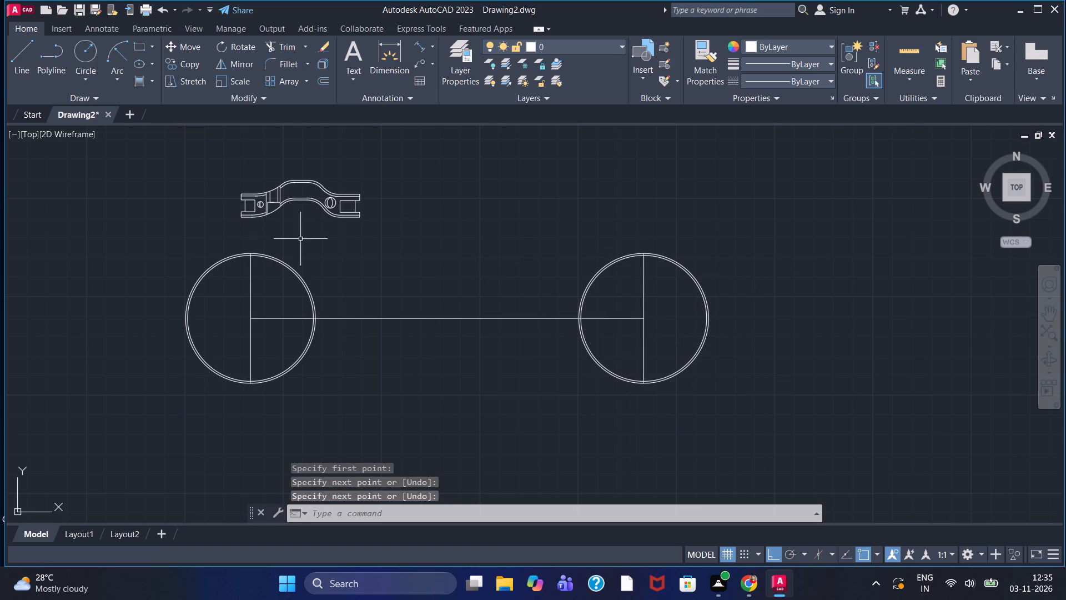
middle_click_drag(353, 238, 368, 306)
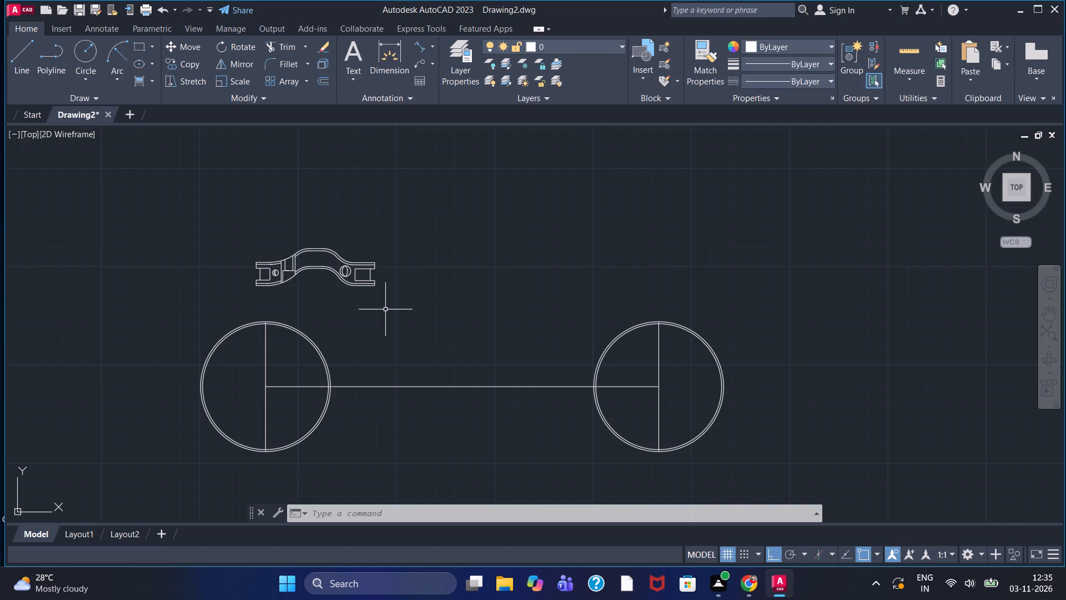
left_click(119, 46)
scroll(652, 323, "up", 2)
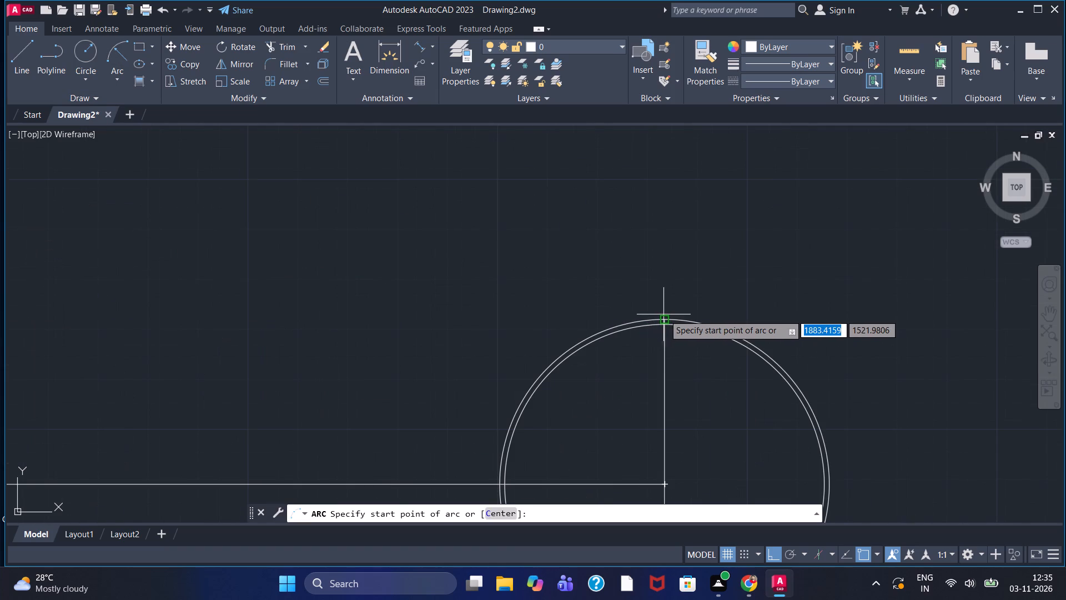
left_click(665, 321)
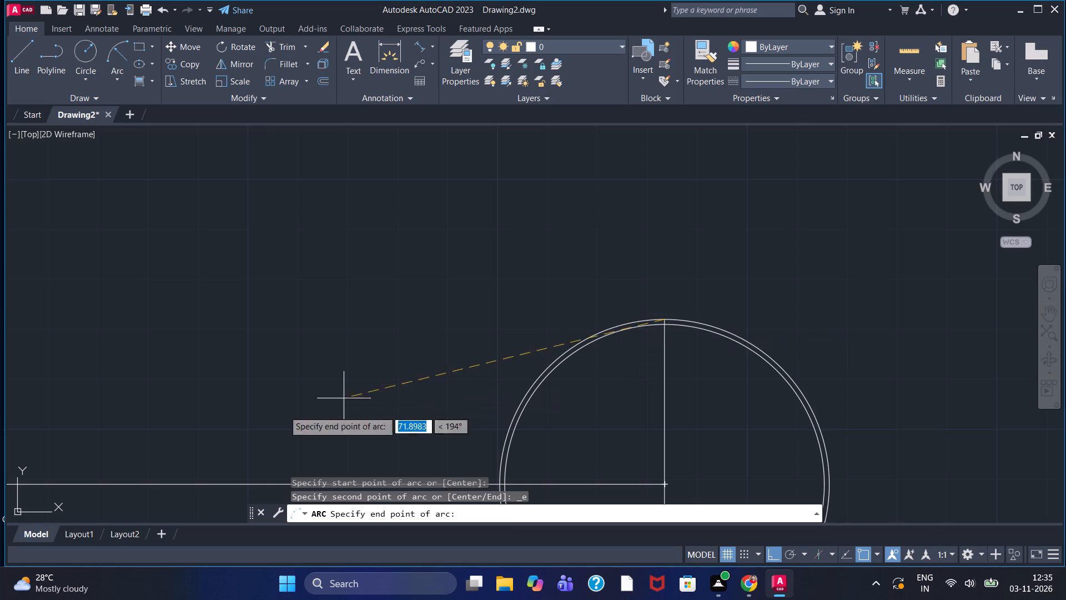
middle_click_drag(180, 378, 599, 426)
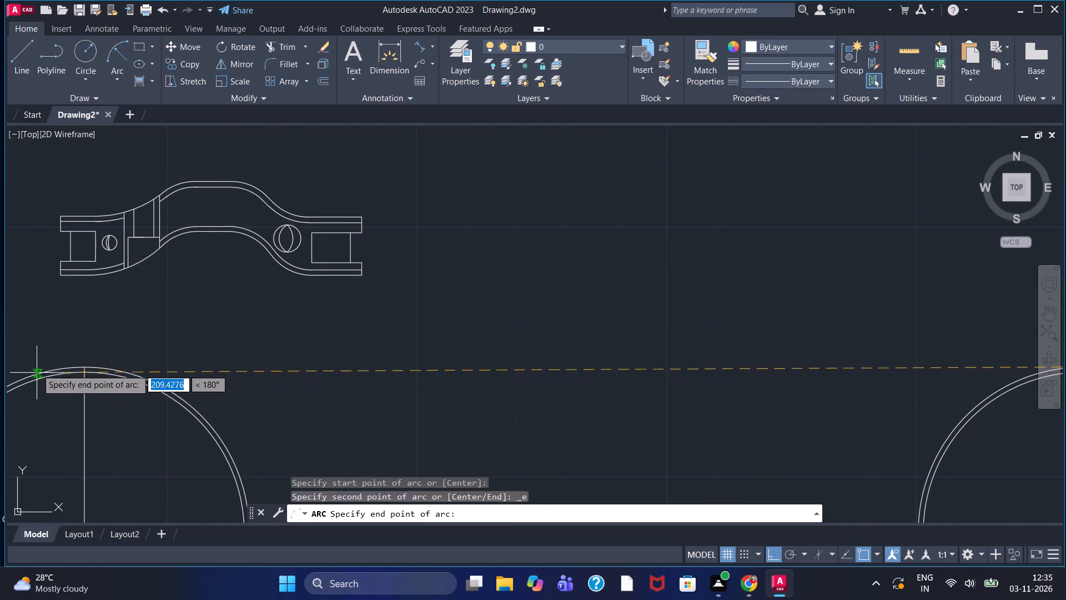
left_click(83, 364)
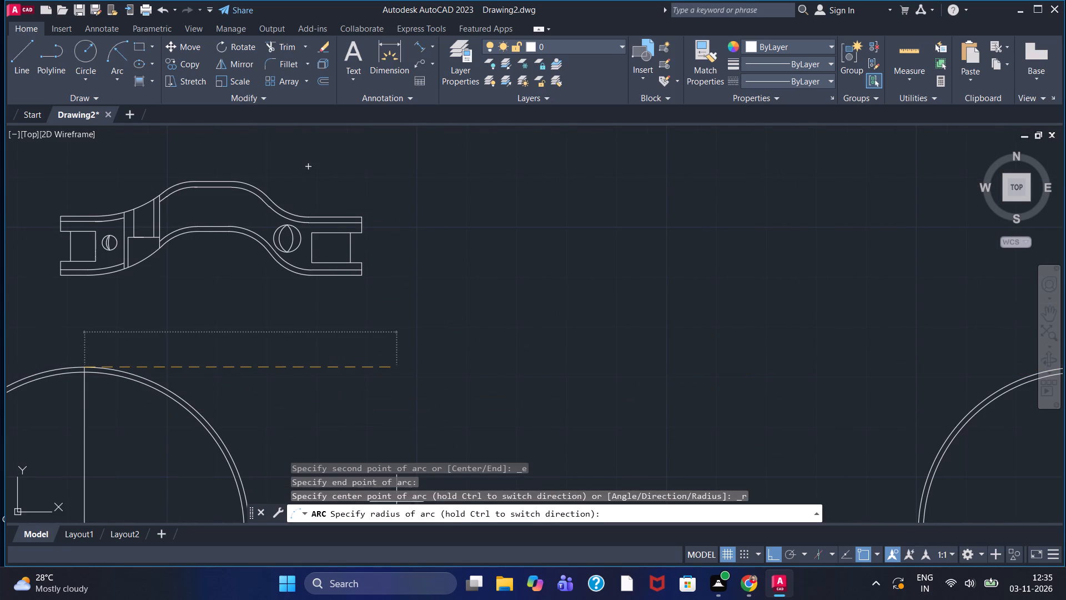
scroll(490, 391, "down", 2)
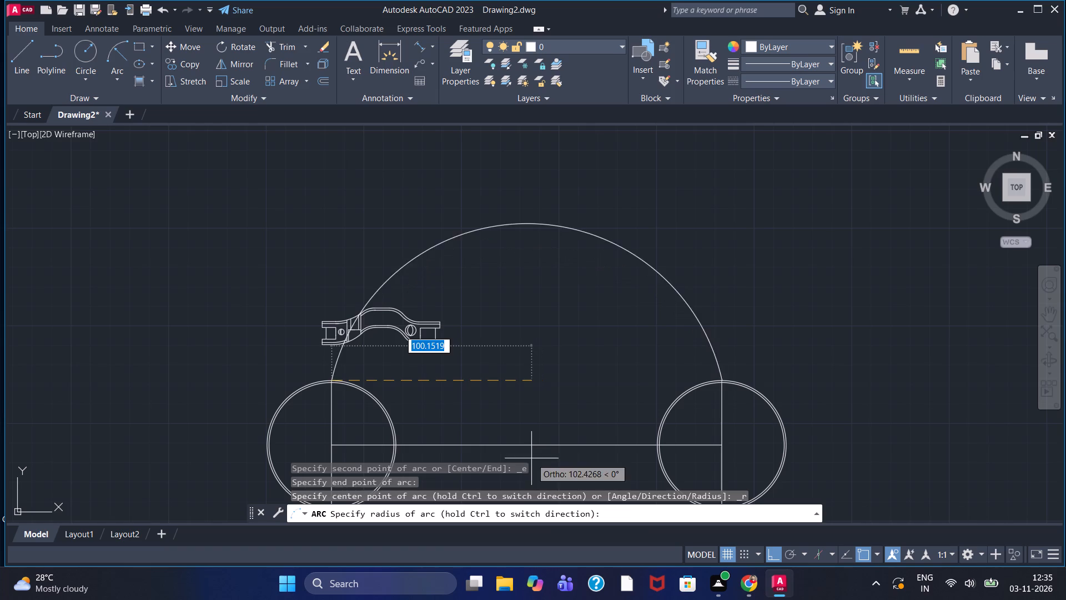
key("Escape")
Draw a downward-sagging arc of radius about 370 from the left outer circle's top to the right outer circle's top.
double_click(110, 48)
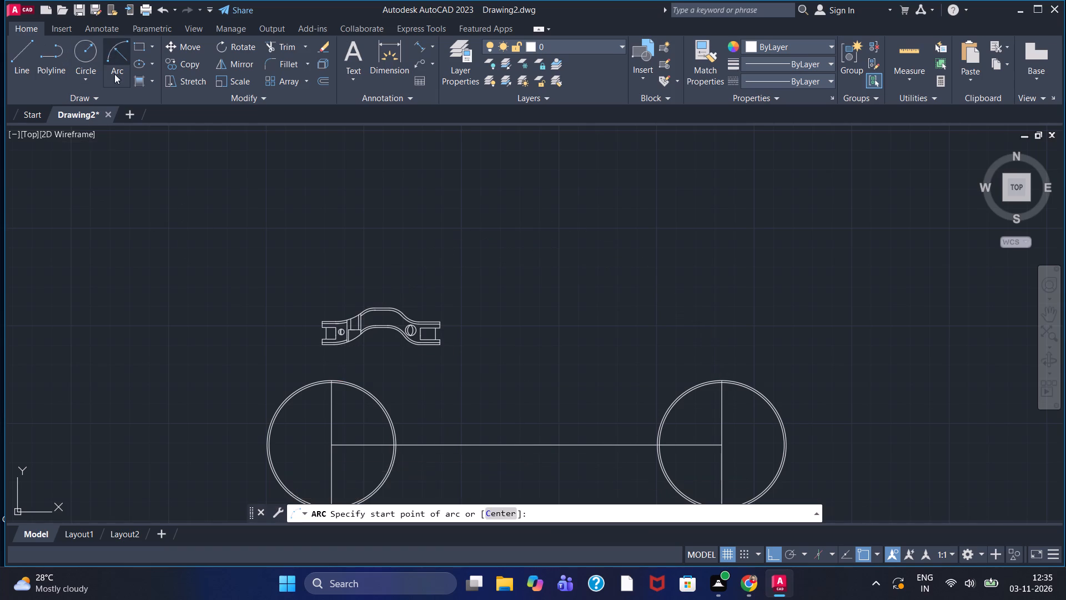
scroll(339, 387, "up", 3)
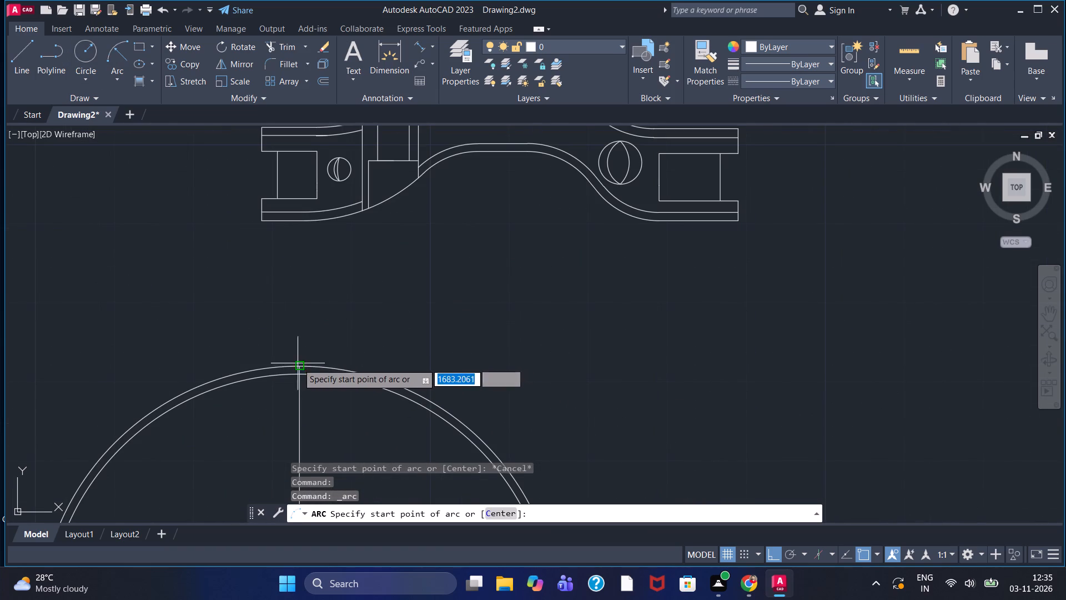
left_click(298, 363)
scroll(762, 352, "down", 3)
middle_click_drag(792, 373, 189, 392)
scroll(371, 382, "up", 2)
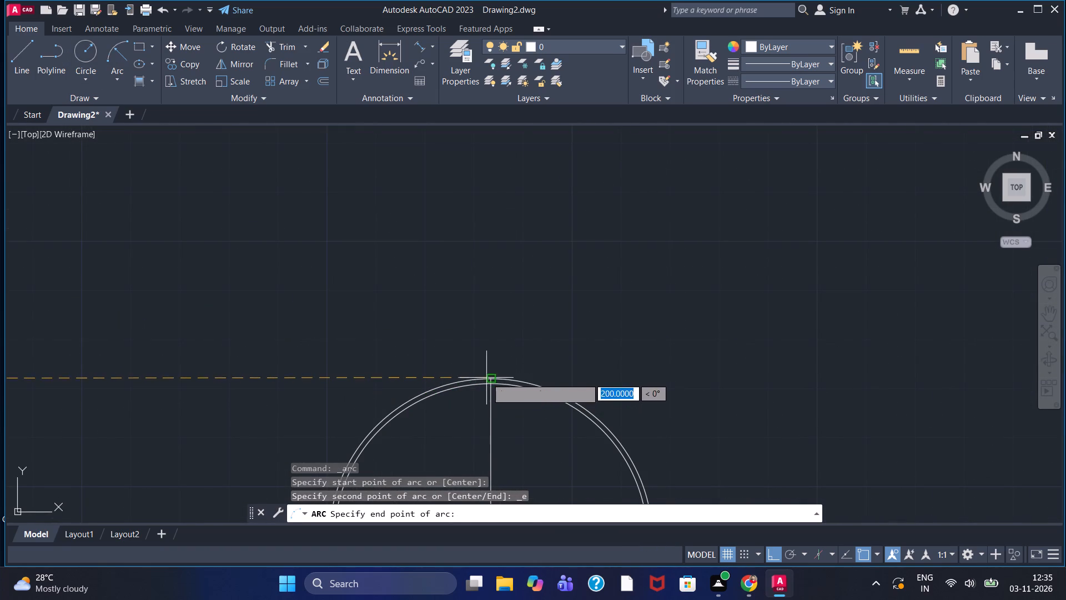
double_click(489, 378)
middle_click_drag(254, 357, 647, 276)
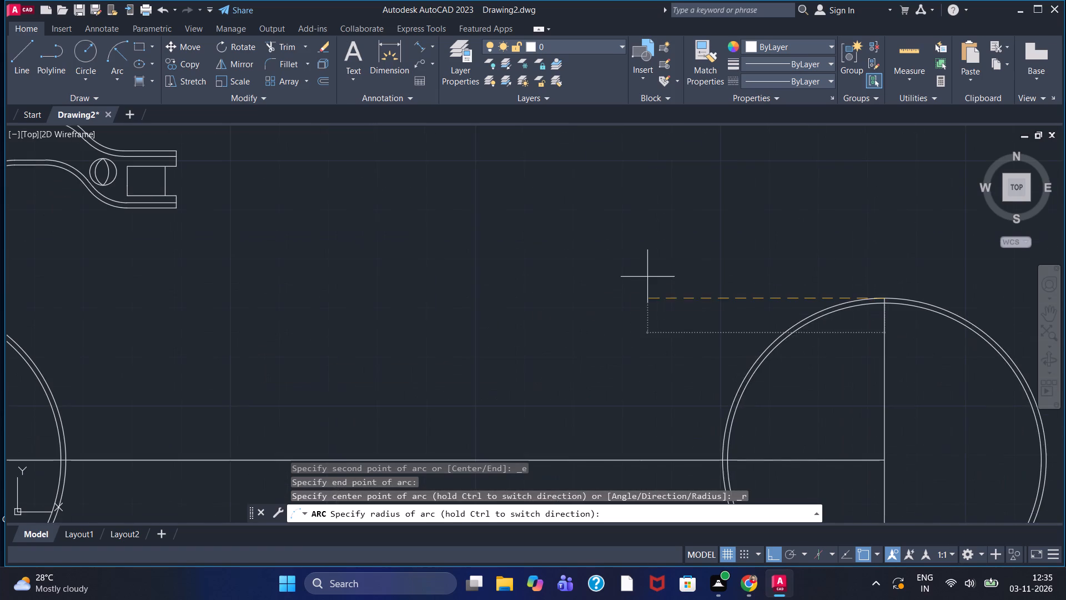
scroll(384, 290, "down", 1)
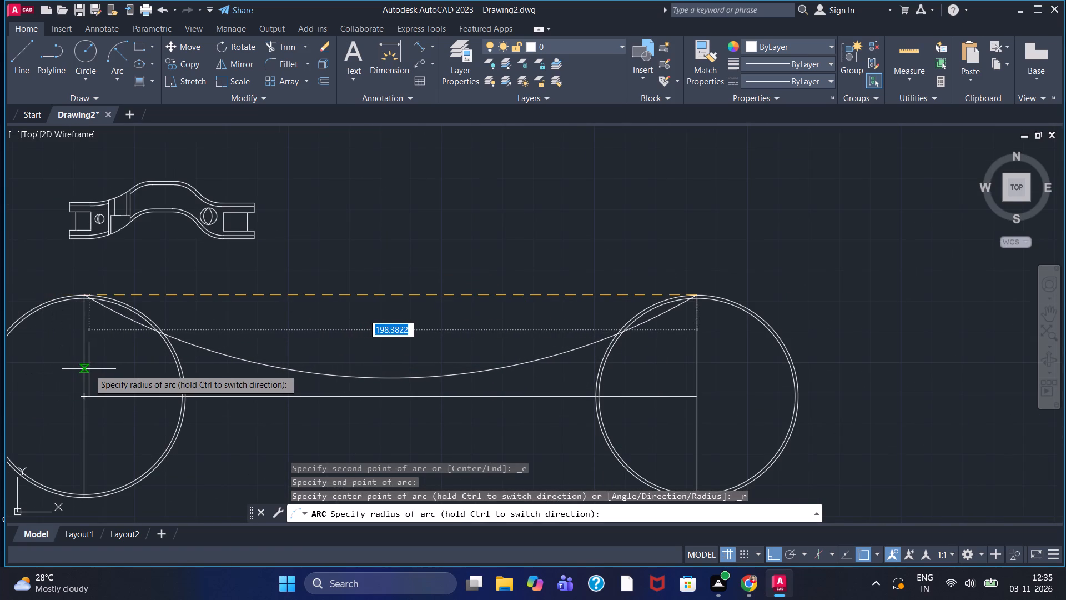
scroll(214, 339, "down", 2)
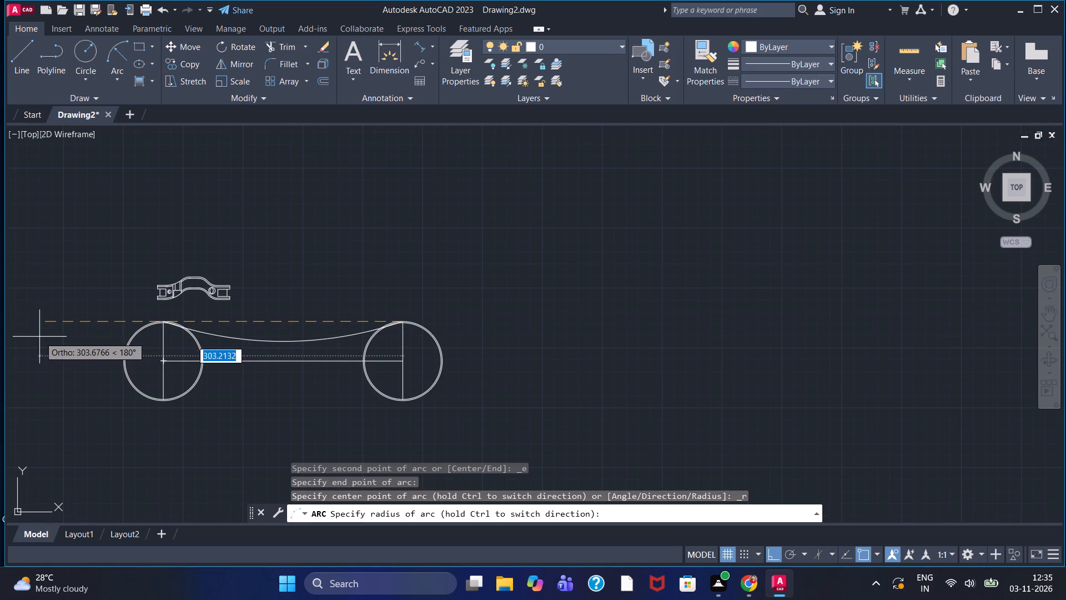
middle_click_drag(39, 337, 415, 368)
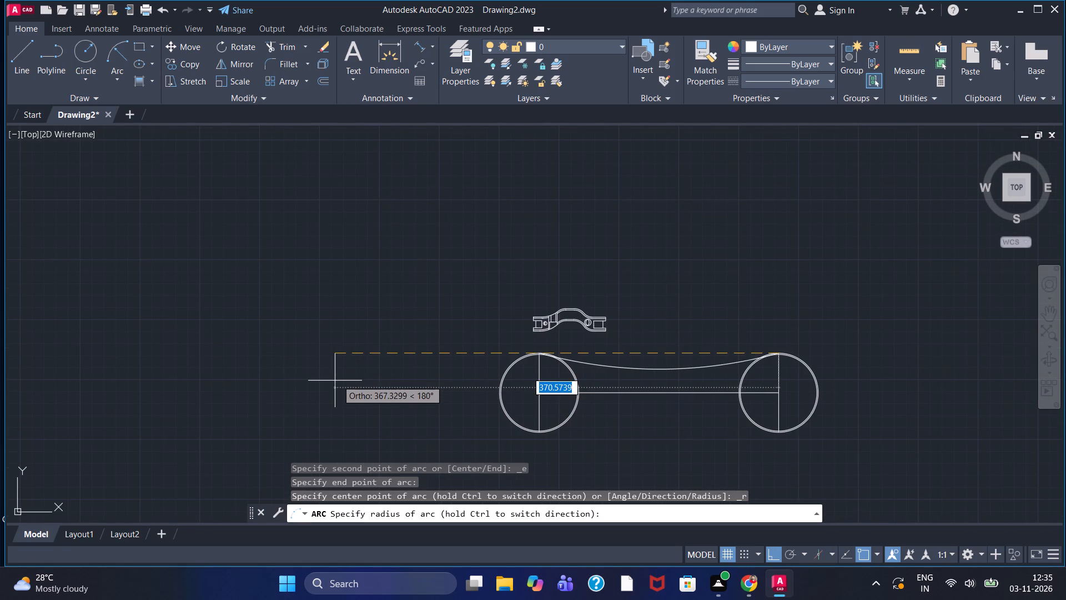
left_click(335, 381)
Trim both outer circles between their top points and their crossings with the arc, plus the left outer circle's inward-facing side below the arc.
scroll(790, 387, "up", 3)
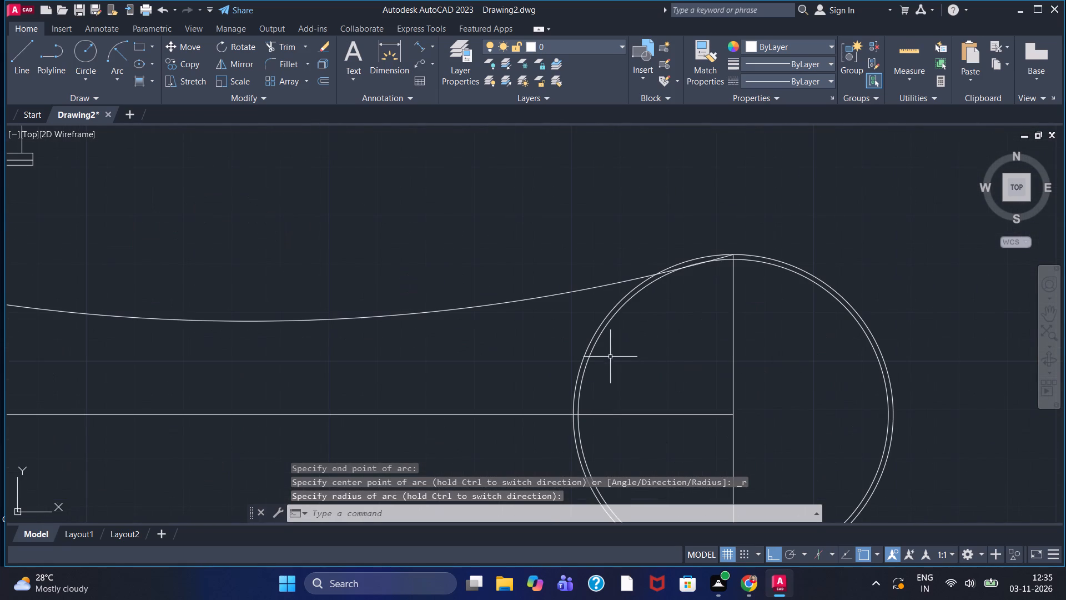
scroll(594, 326, "up", 2)
scroll(414, 344, "down", 1)
left_click(283, 46)
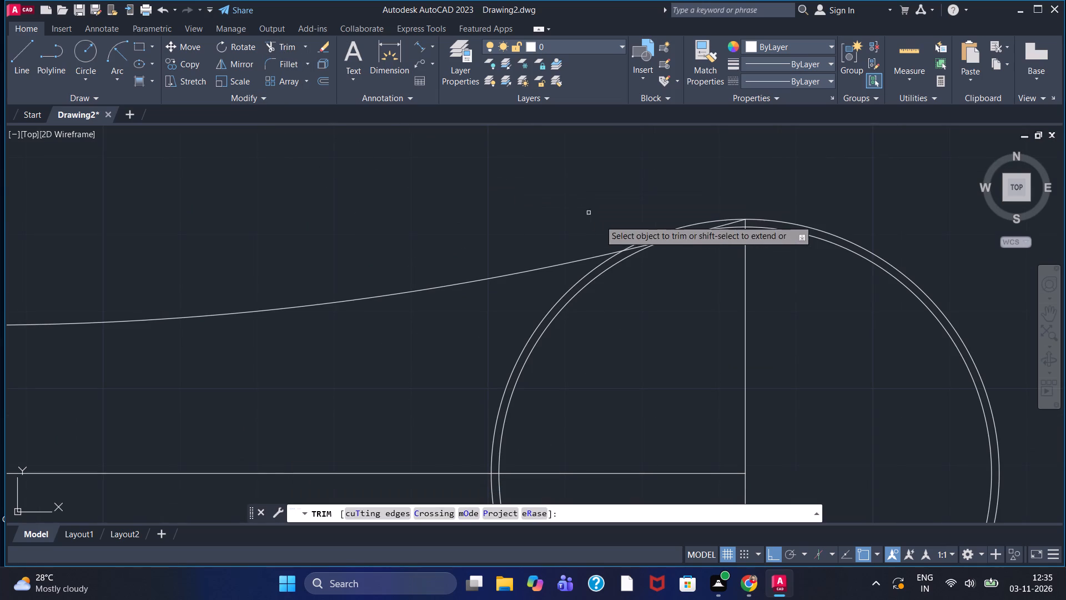
double_click(682, 226)
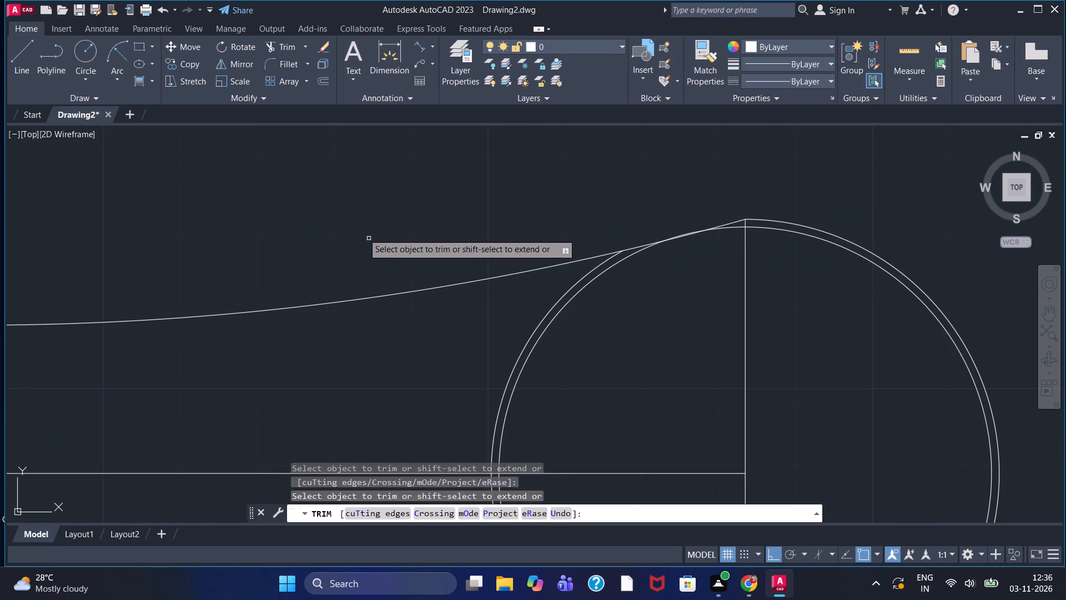
middle_click_drag(363, 233, 666, 239)
scroll(576, 246, "down", 1)
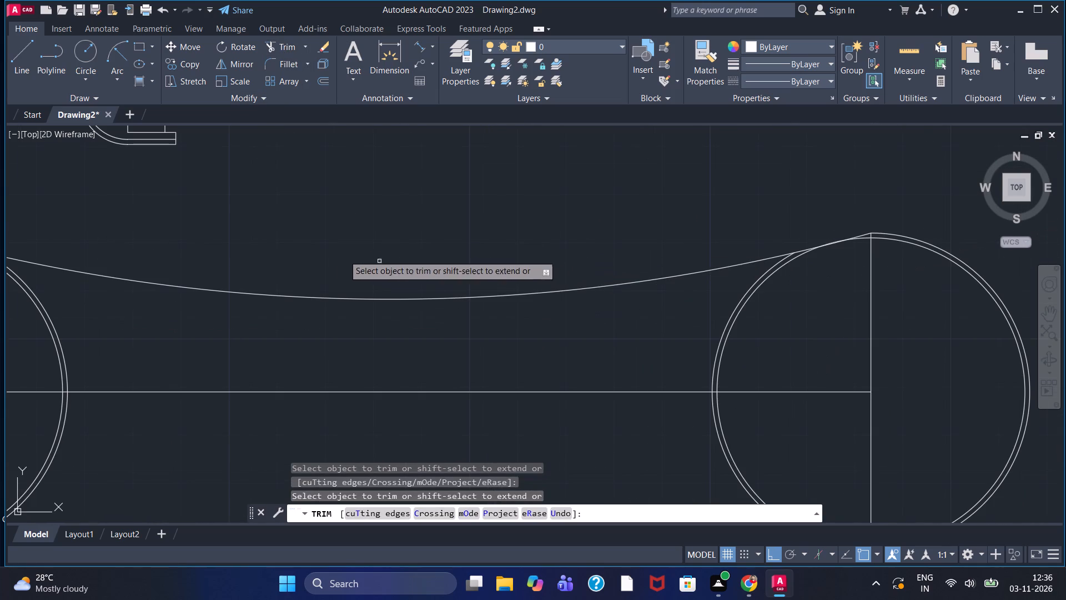
middle_click_drag(240, 244, 543, 267)
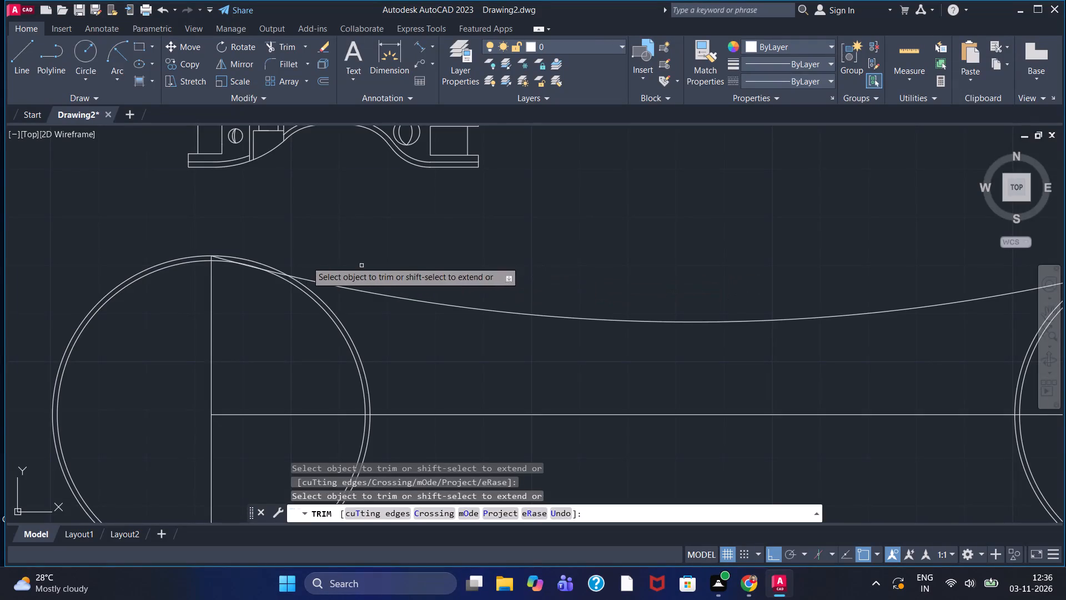
left_click(250, 259)
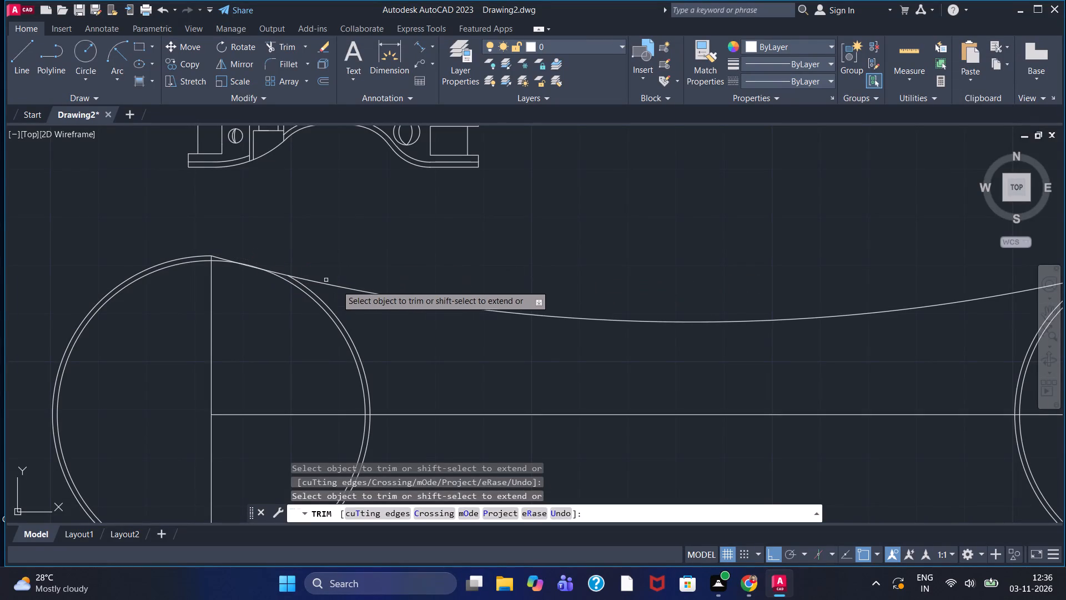
scroll(282, 286, "up", 2)
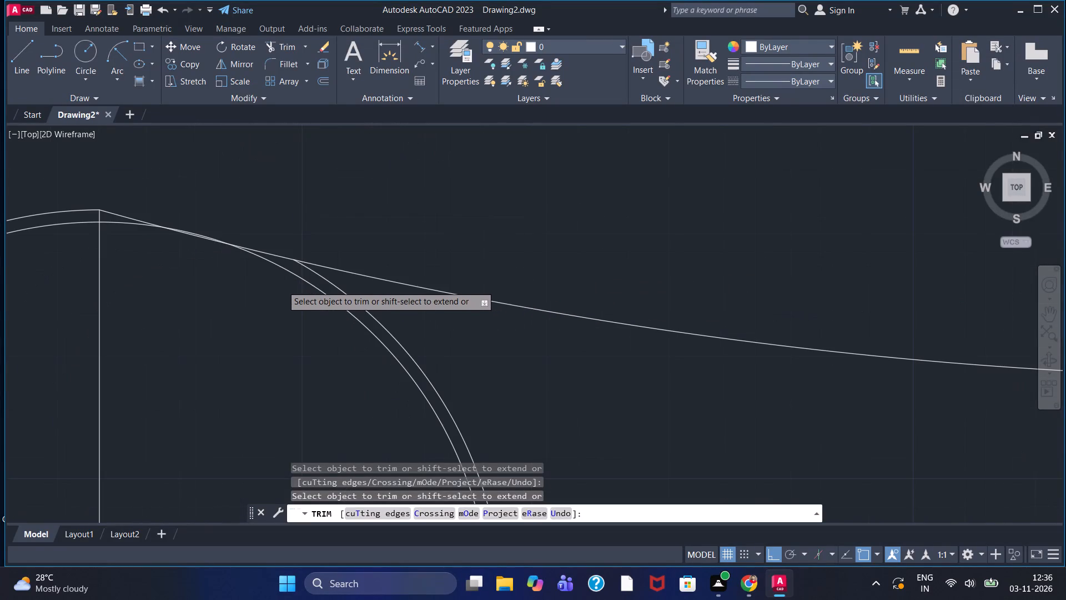
left_click(331, 283)
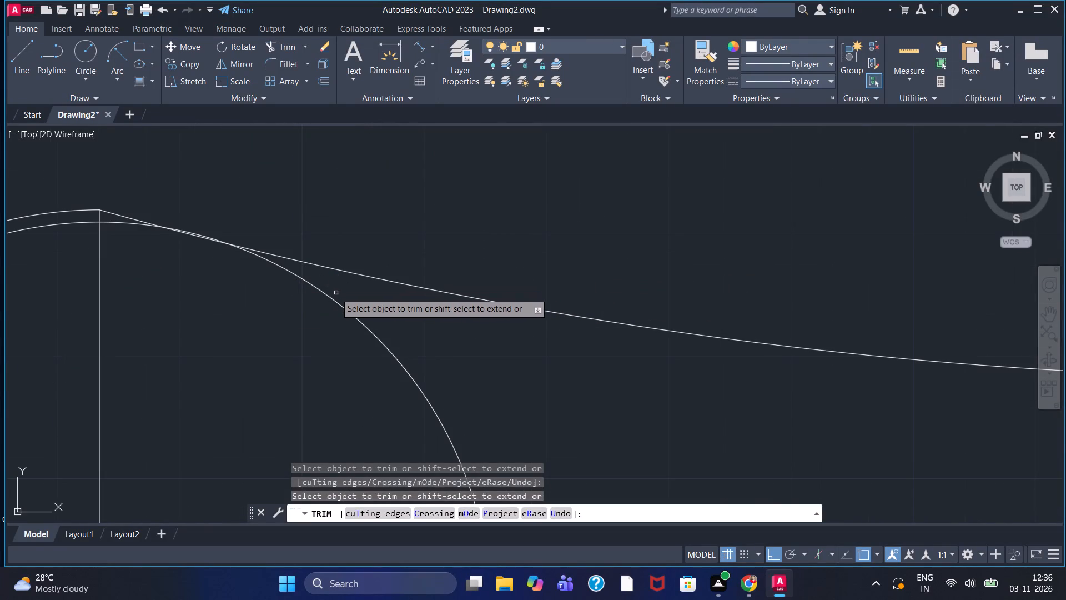
Trim the left circles' vertical line above the horizontal centre line, including the short piece between the two circles.
left_click(99, 217)
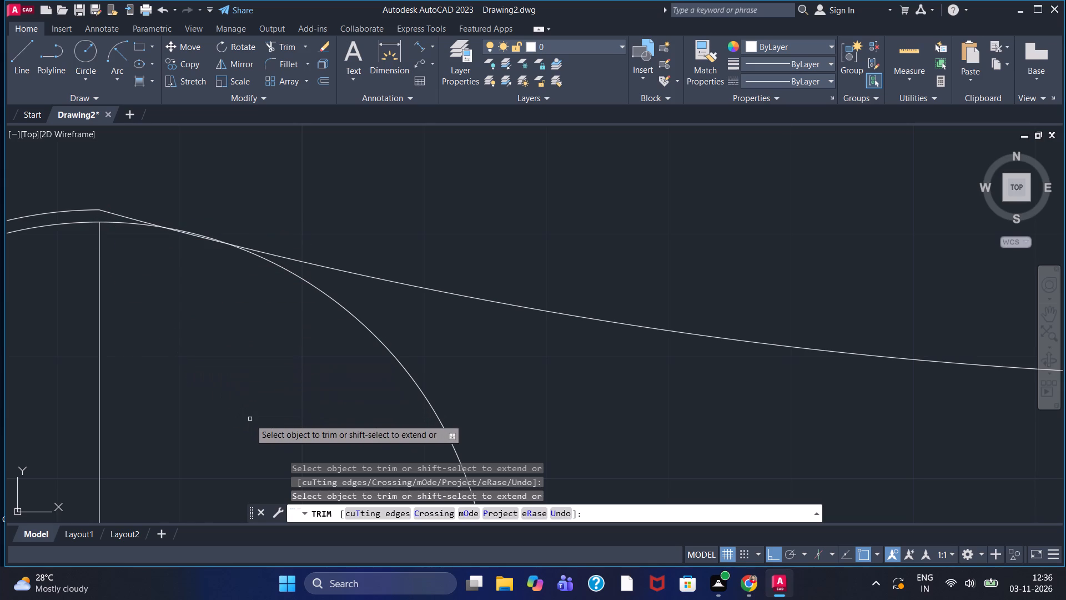
middle_click_drag(225, 346, 346, 214)
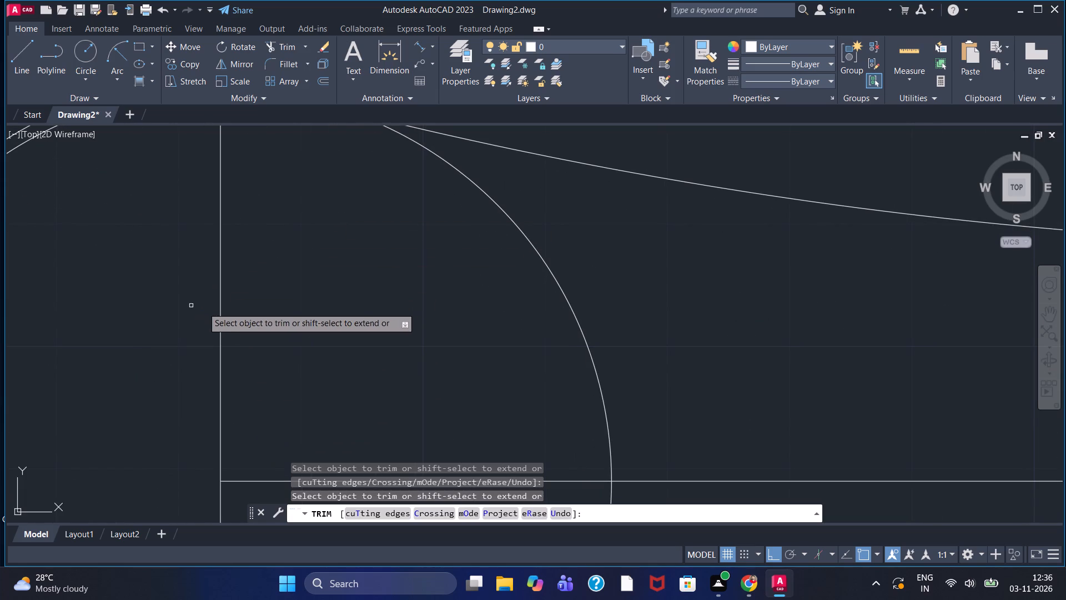
left_click(220, 309)
scroll(276, 347, "down", 2)
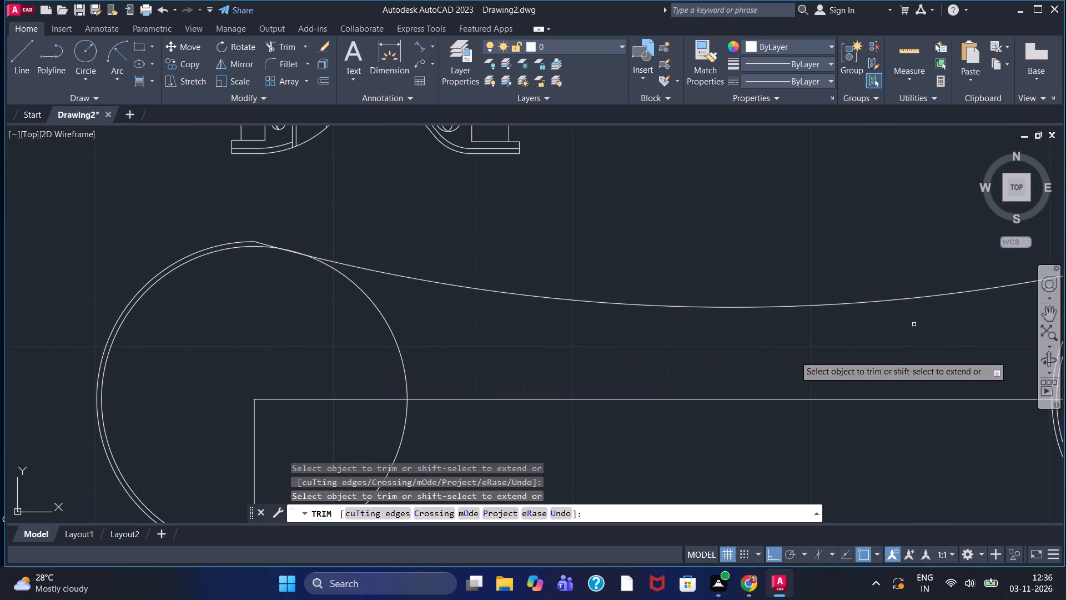
Trim the right circles' vertical line between the circle tops and inside the inner circle.
middle_click_drag(760, 347, 361, 314)
scroll(888, 211, "up", 3)
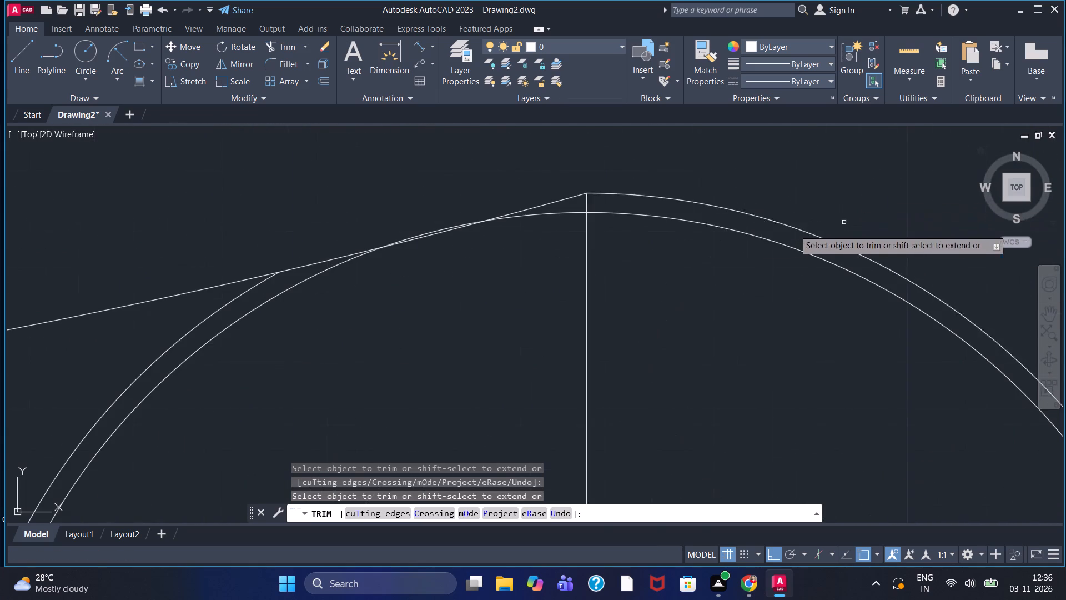
left_click(587, 199)
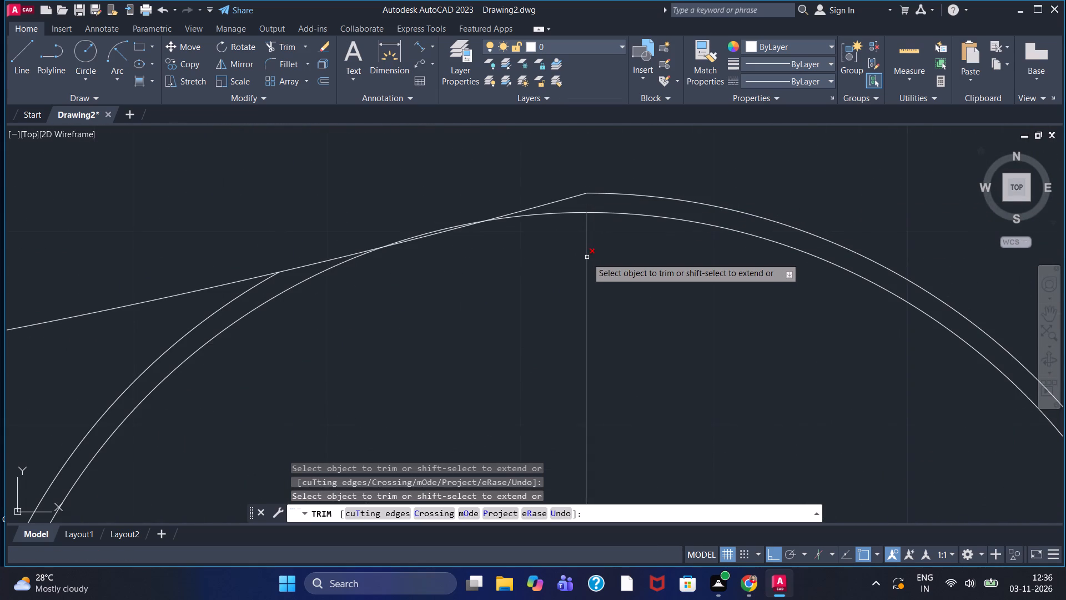
left_click(587, 257)
scroll(588, 259, "down", 3)
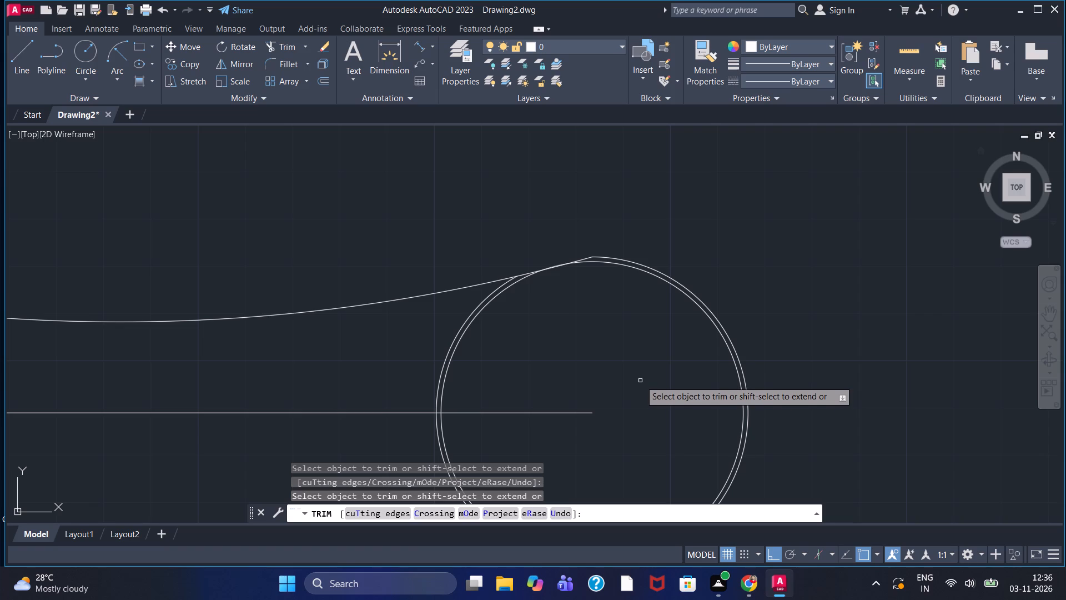
scroll(664, 403, "down", 2)
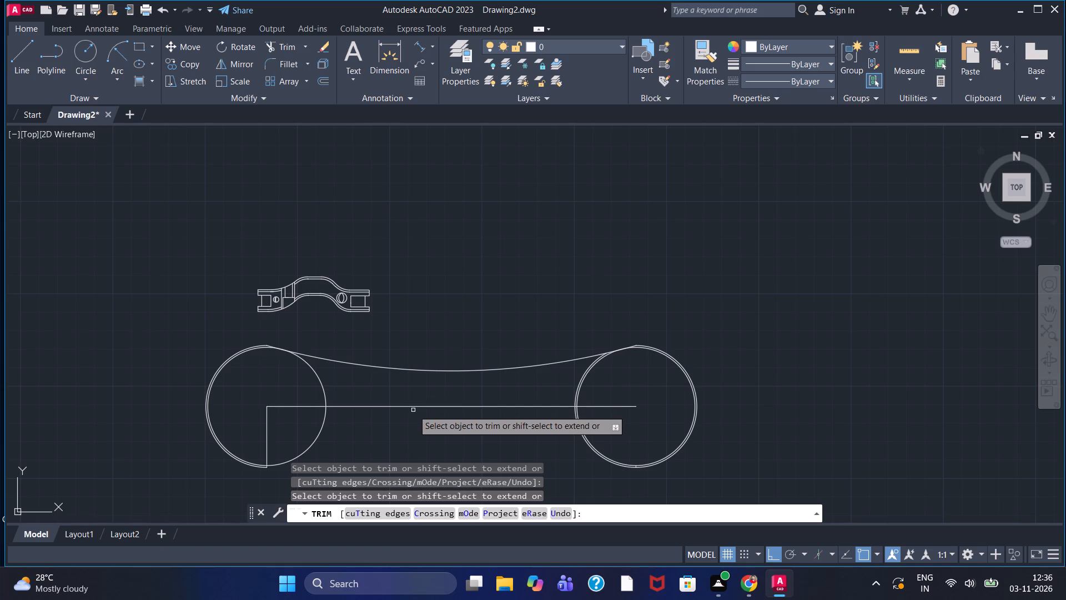
Draw a vertical line 100 long straight down from the midpoint of the sagging arc.
left_click(22, 64)
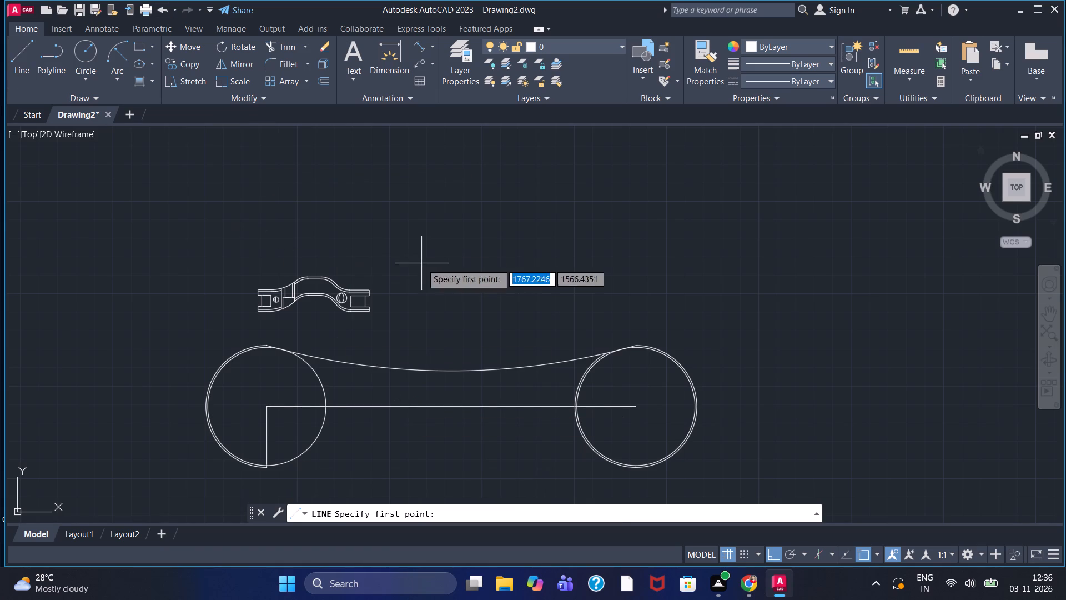
middle_click_drag(422, 263, 431, 166)
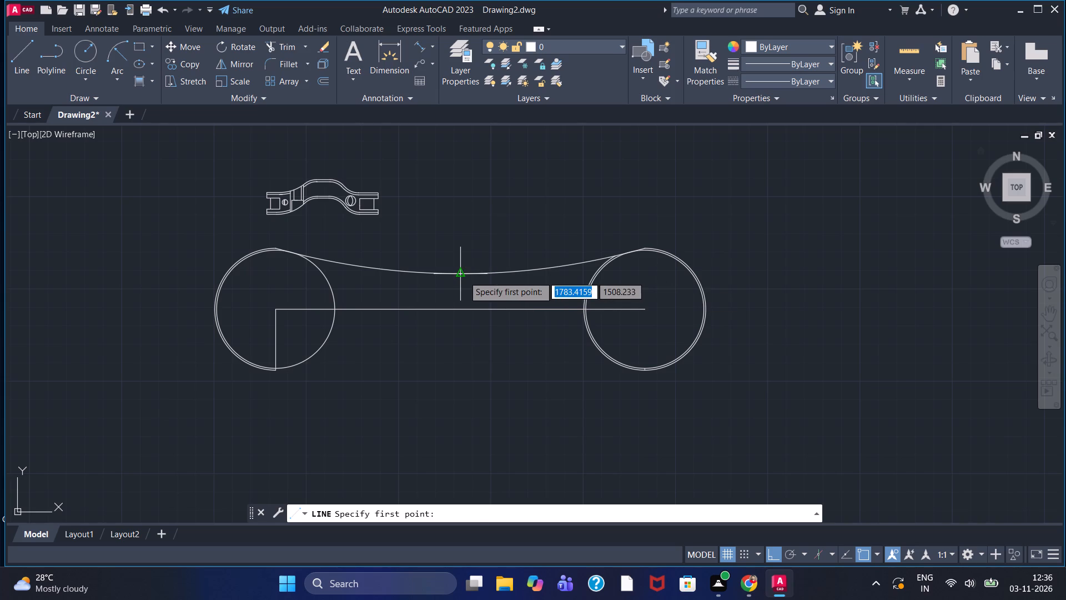
left_click(464, 276)
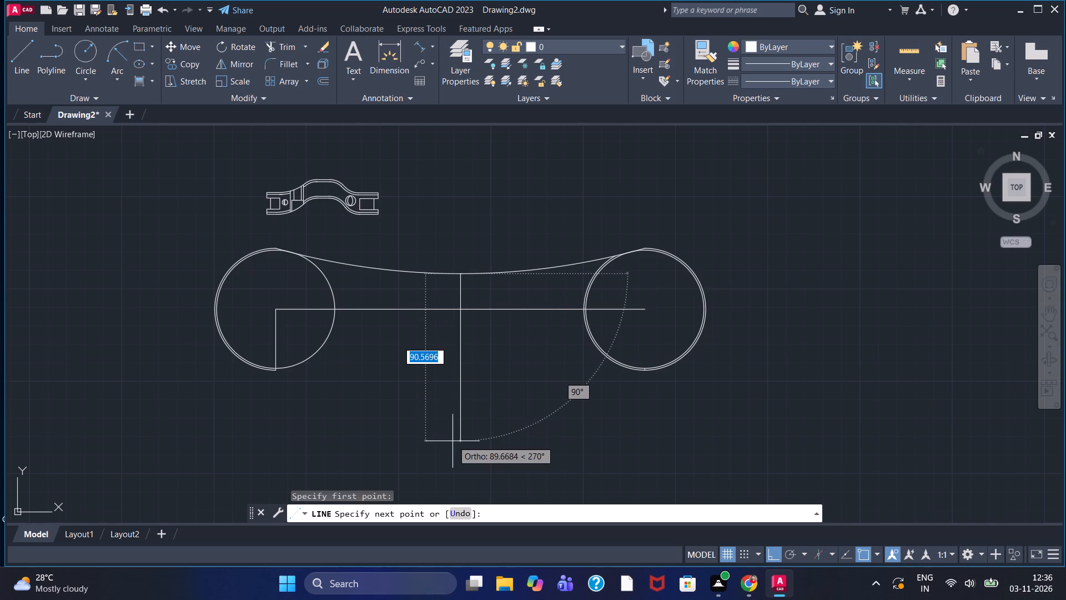
middle_click_drag(449, 454, 456, 418)
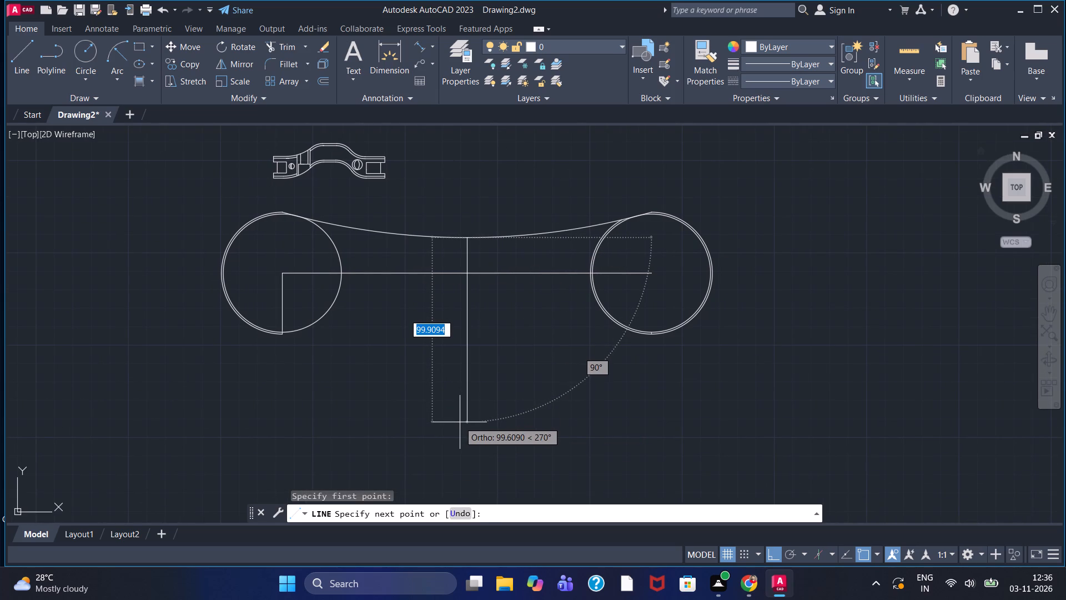
type("100")
key("Return")
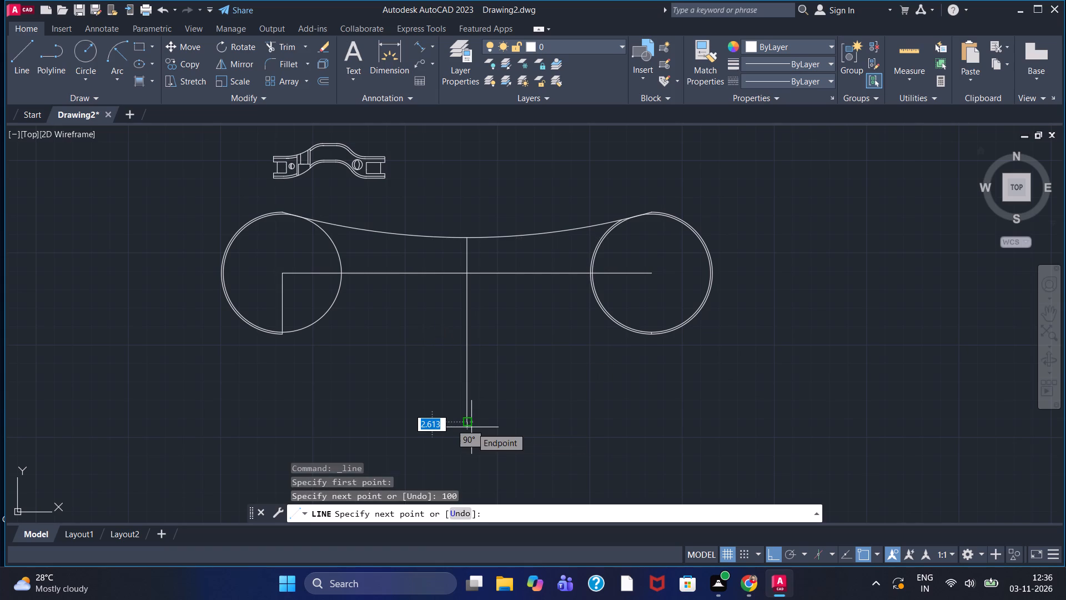
right_click(545, 396)
double_click(565, 401)
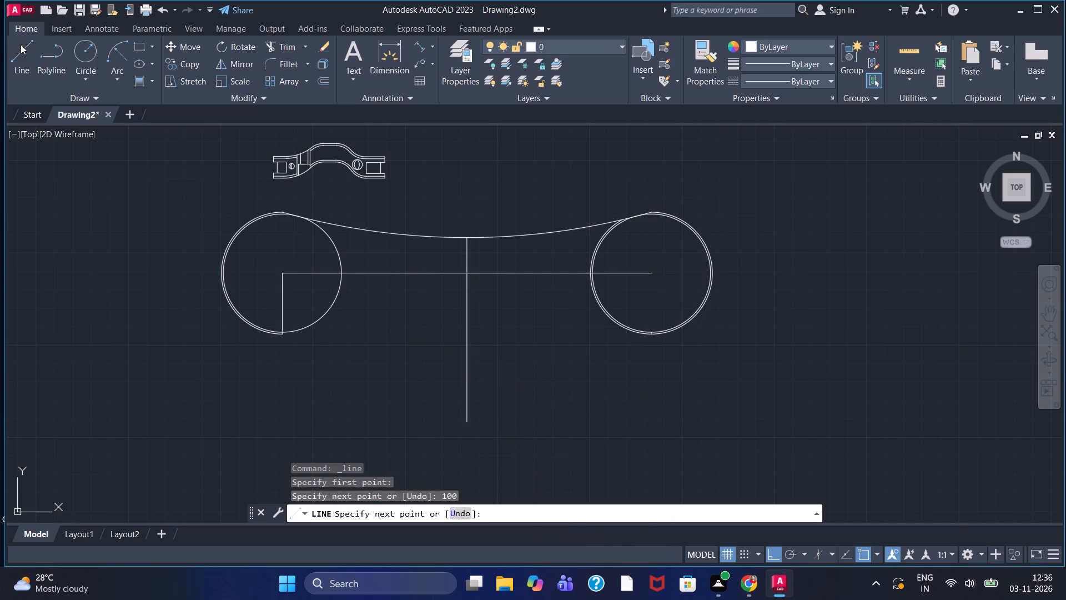
Draw two connected sloping lines from the left outer circle's bottom through the vertical line's lower end to the right outer circle's bottom.
left_click(21, 63)
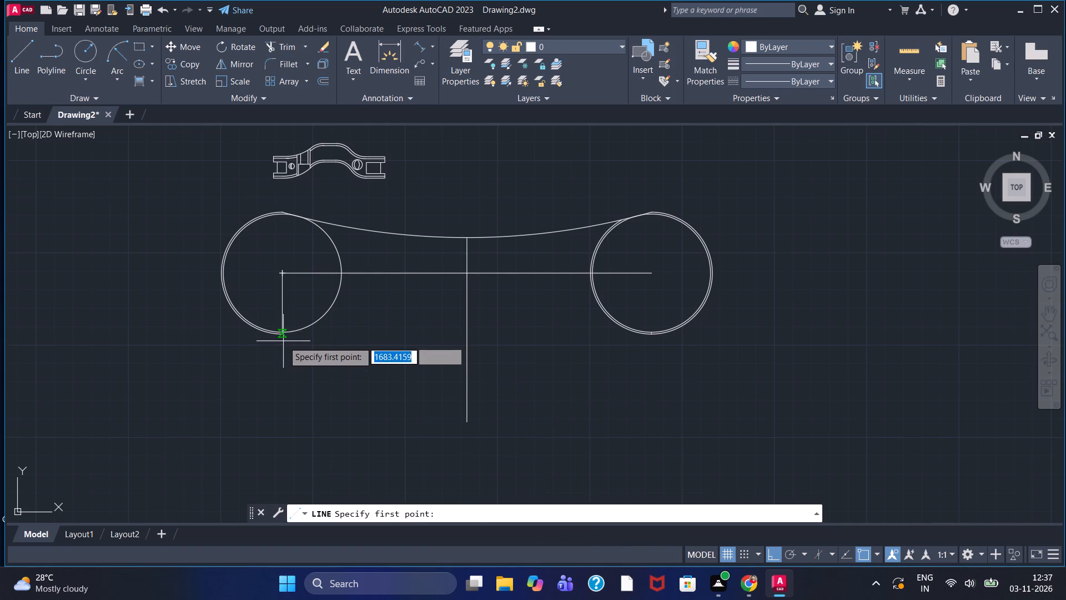
left_click(283, 337)
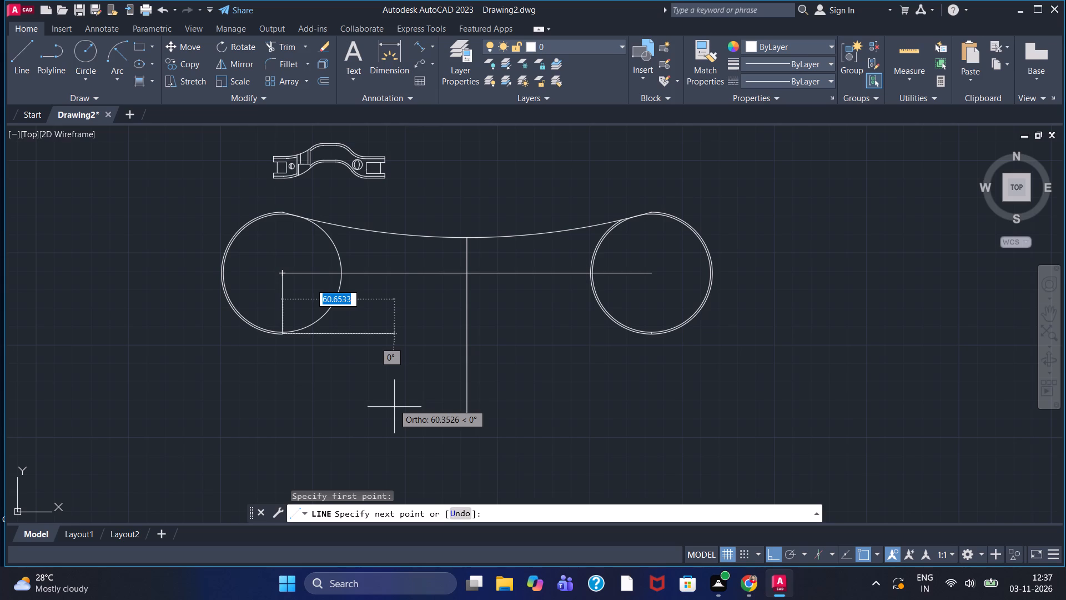
key("F9")
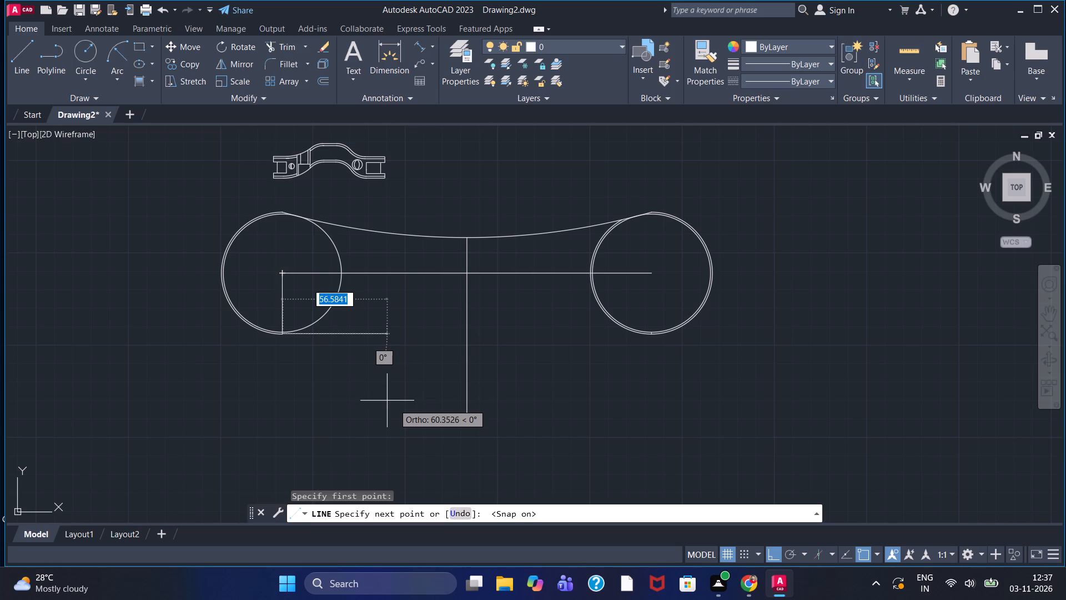
key("F10")
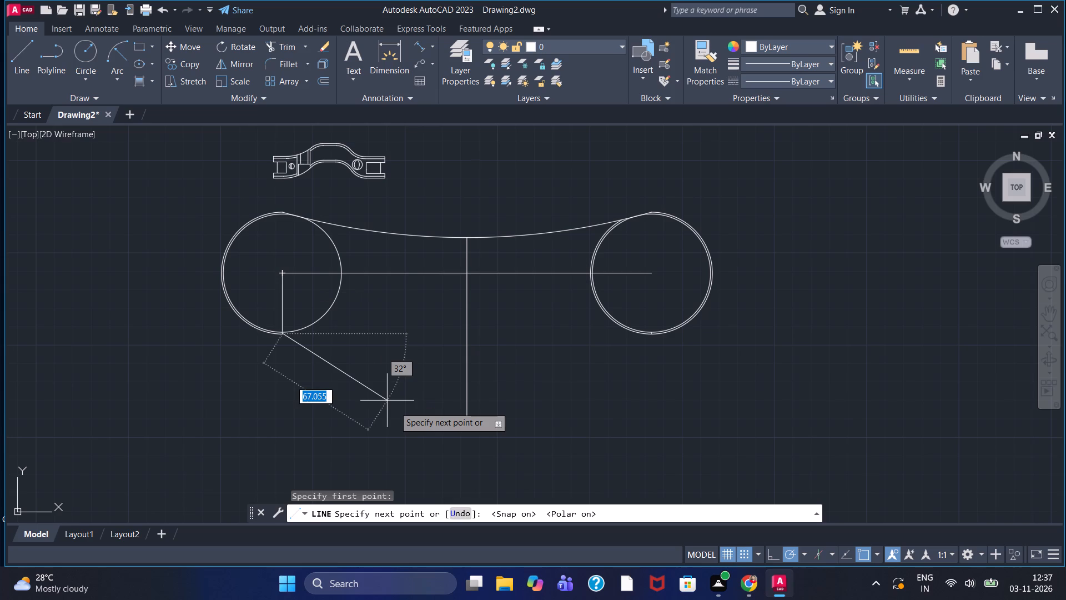
key("F10")
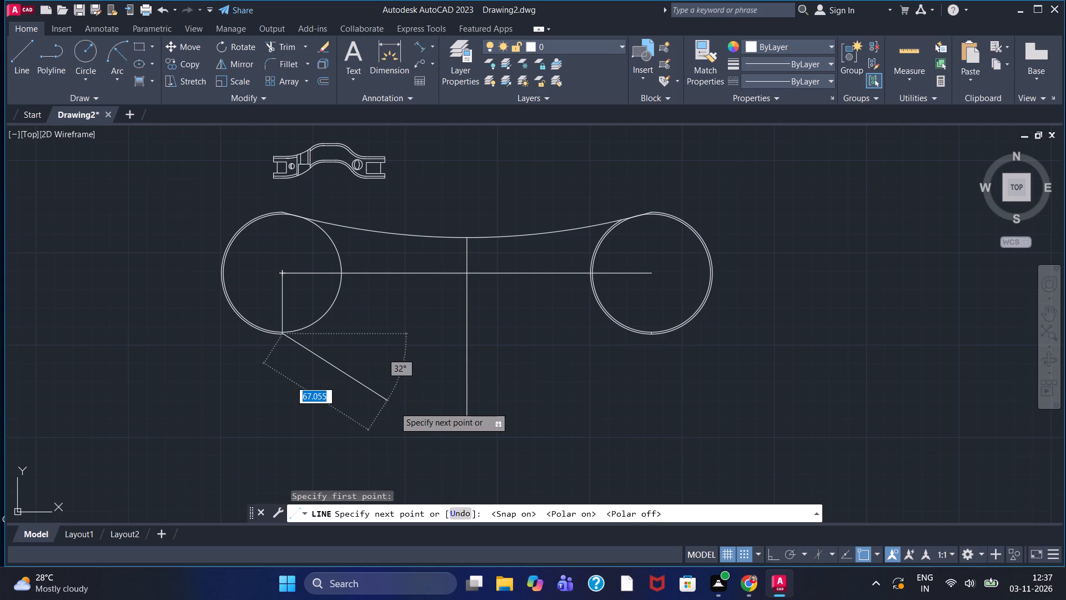
key("F11")
key("F11")
key("F8")
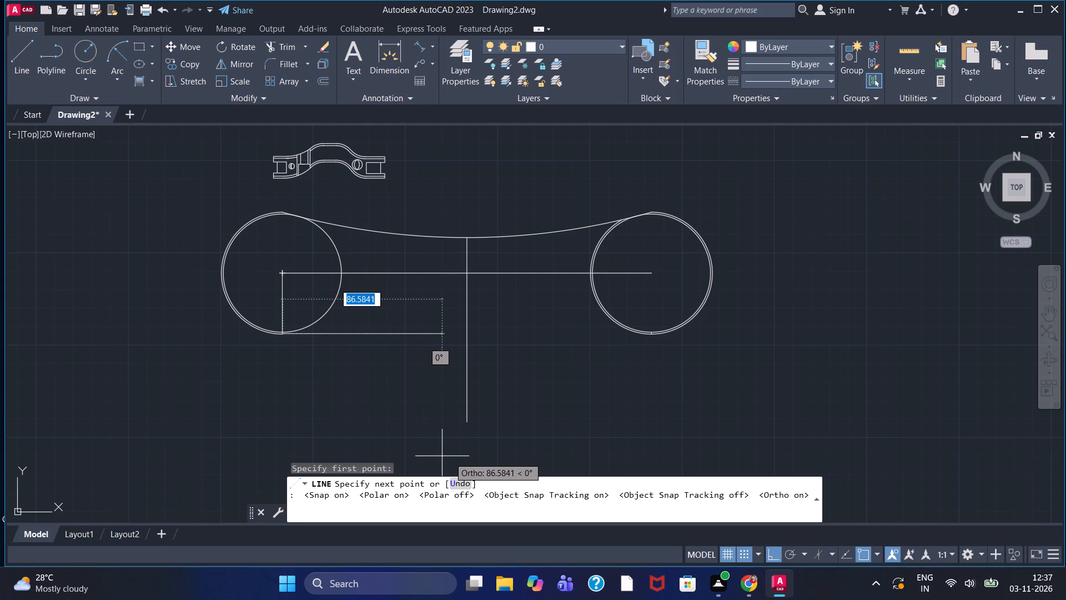
key("F8")
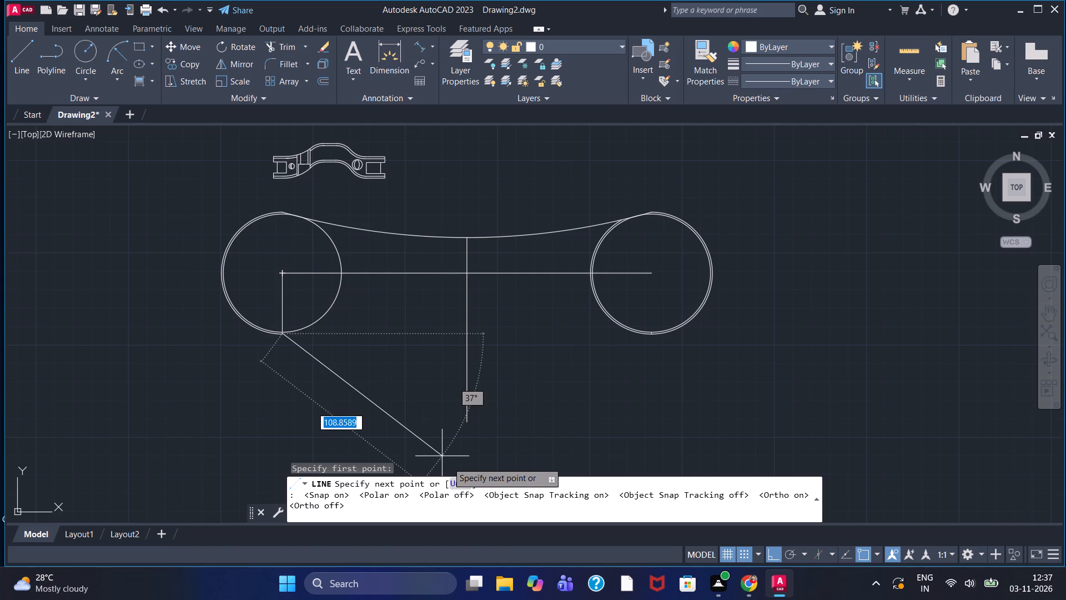
left_click(464, 416)
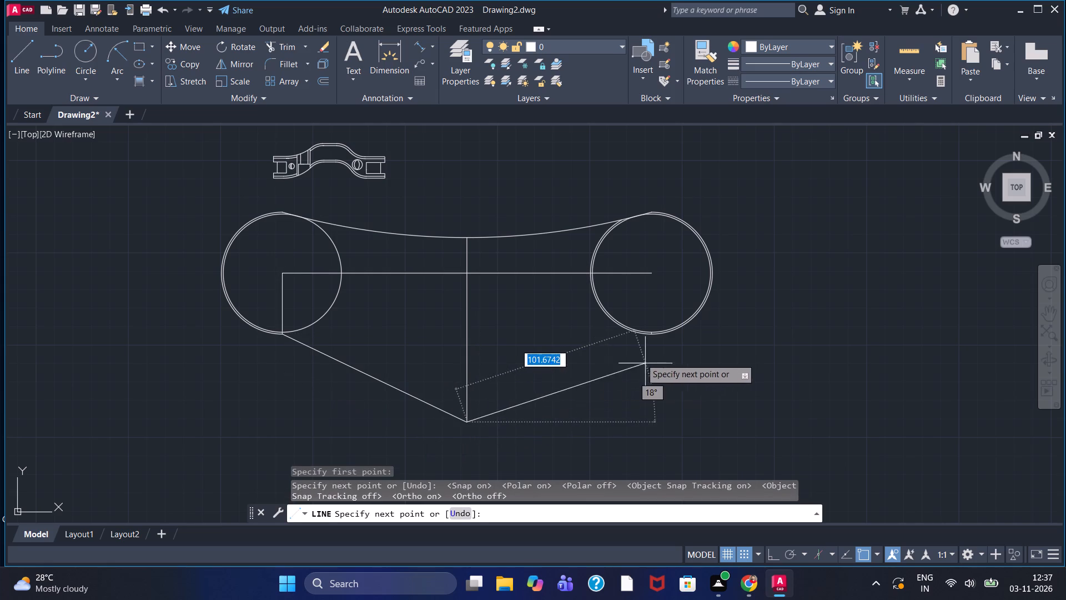
scroll(645, 336, "up", 3)
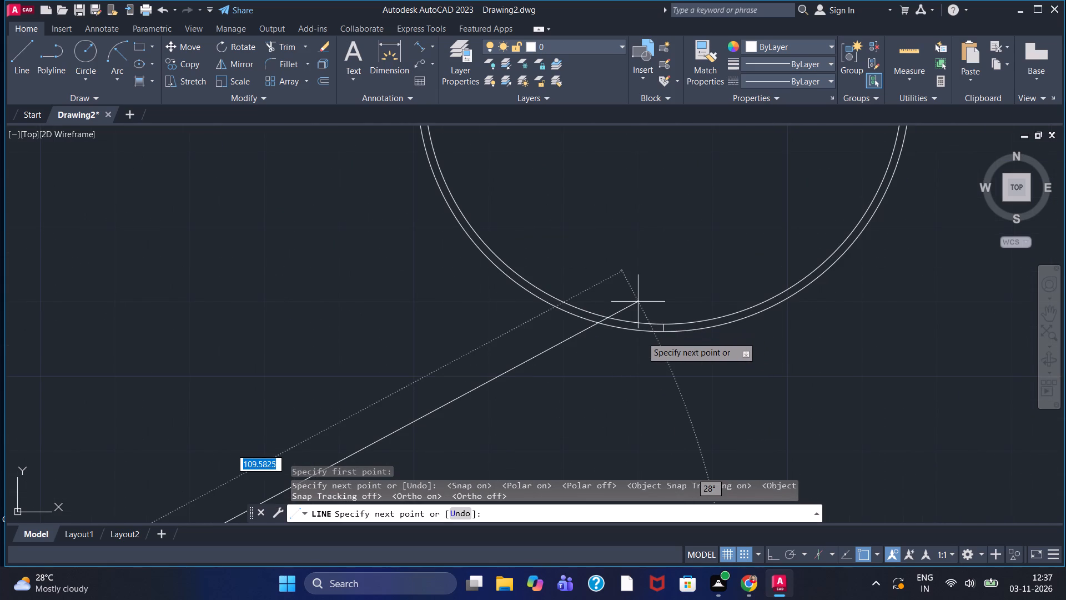
key("F9")
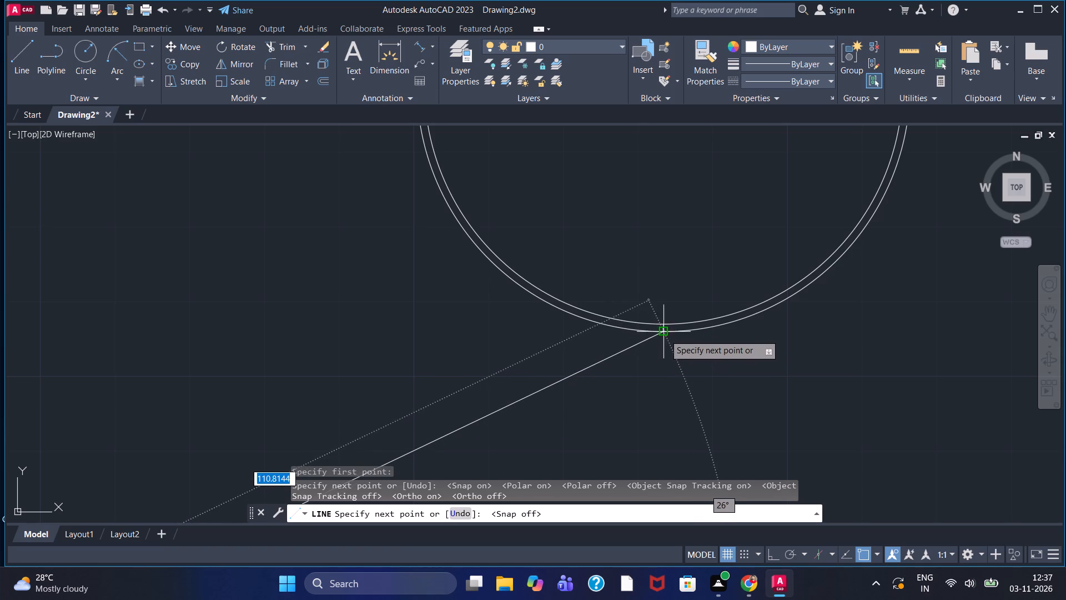
double_click(665, 334)
key("Escape")
Erase the short vertical line piece left between the two right circles at their bottom.
scroll(665, 331, "down", 1)
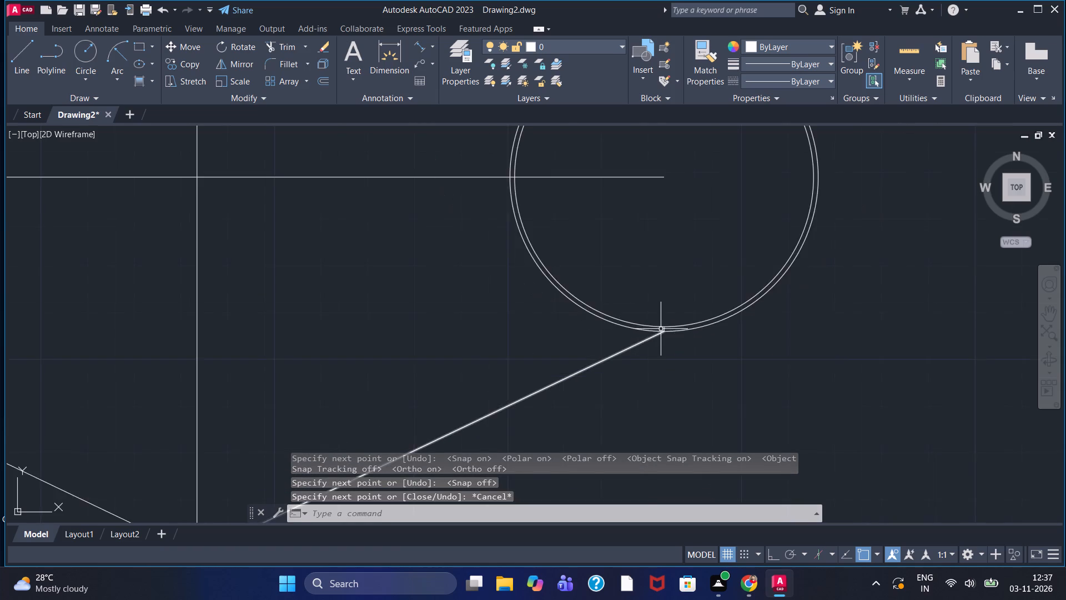
scroll(660, 328, "up", 3)
left_click(666, 332)
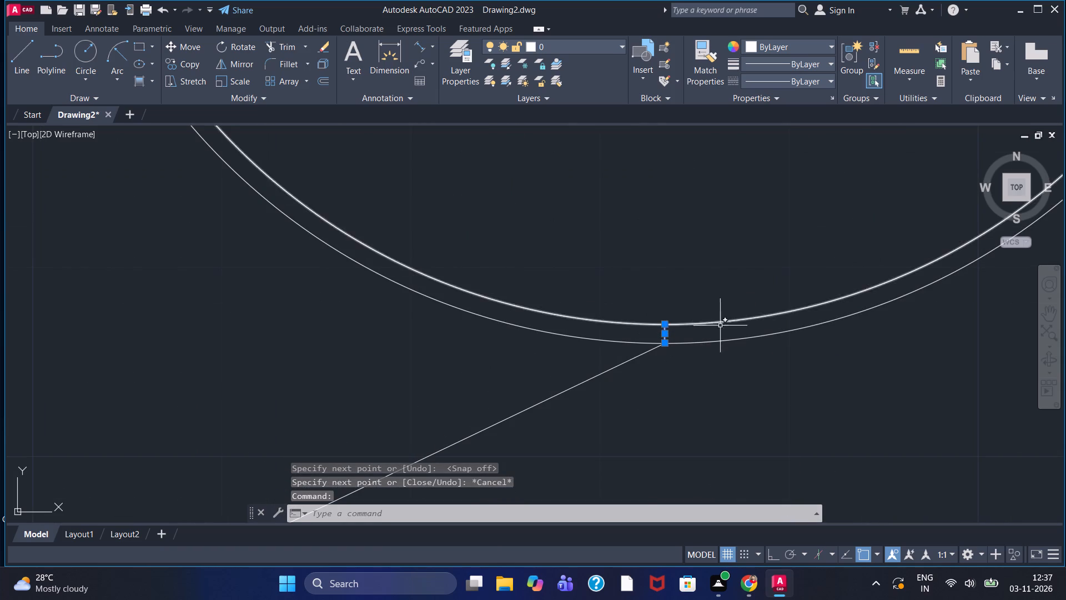
right_click(762, 399)
left_click(787, 128)
scroll(761, 389, "down", 1)
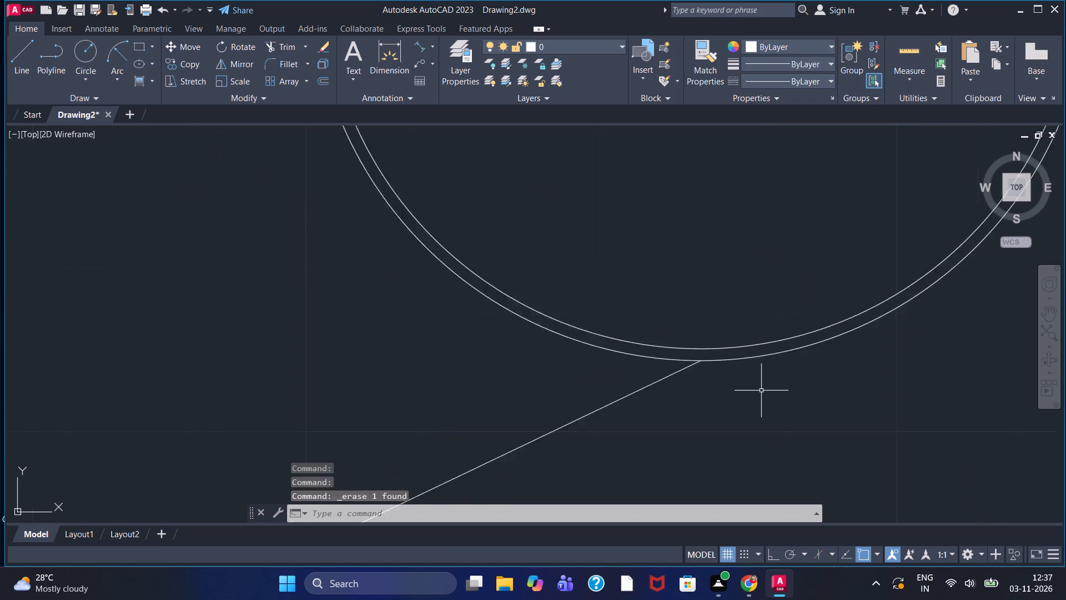
scroll(761, 395, "down", 2)
scroll(750, 303, "down", 1)
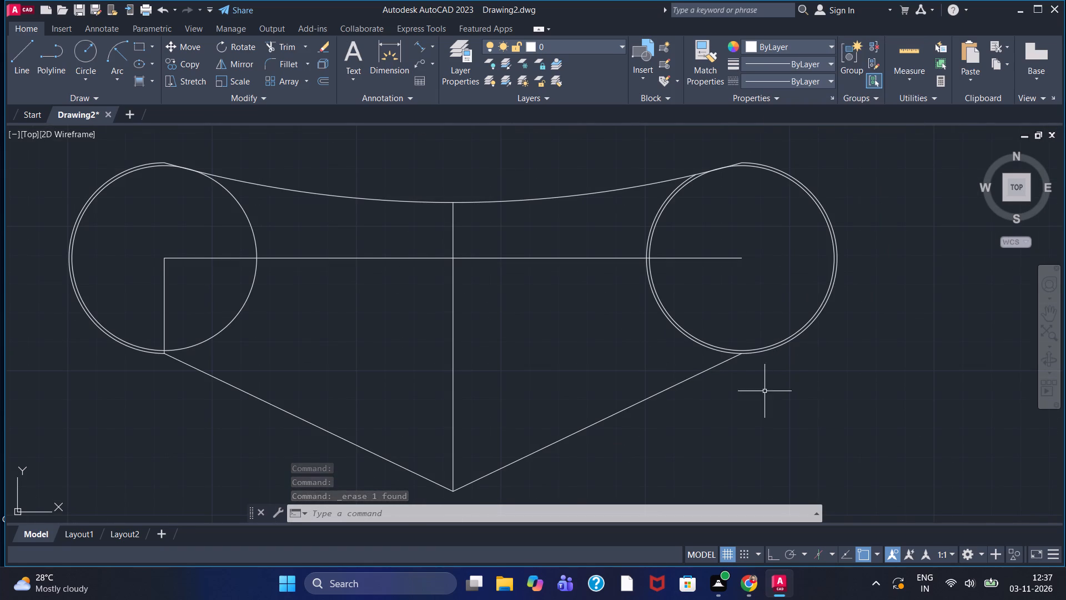
Fillet the lower corner where the two sloping lines meet with radius 10.
double_click(274, 67)
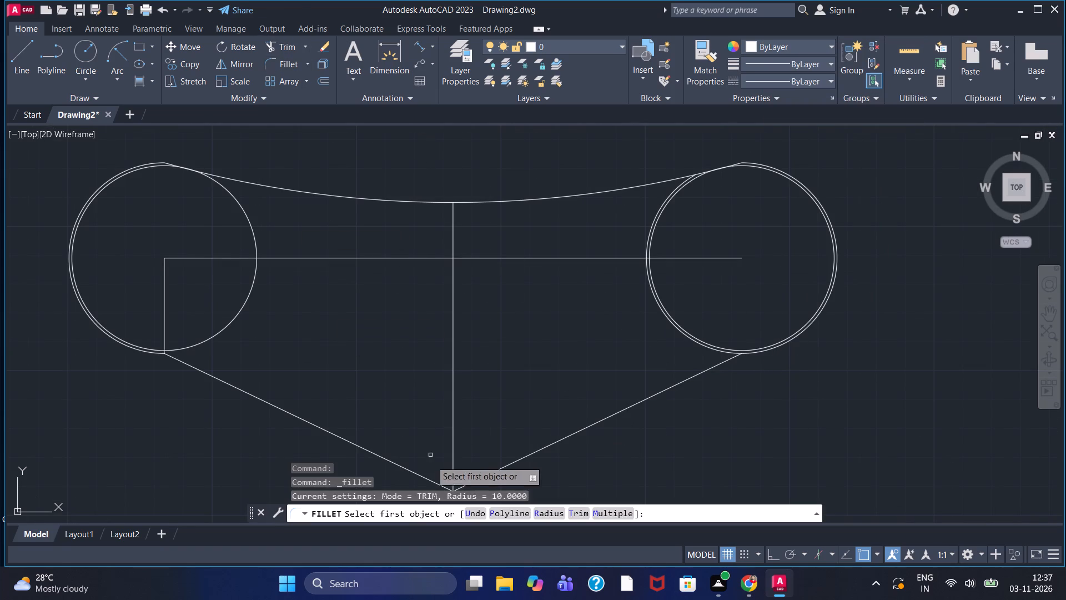
left_click(535, 512)
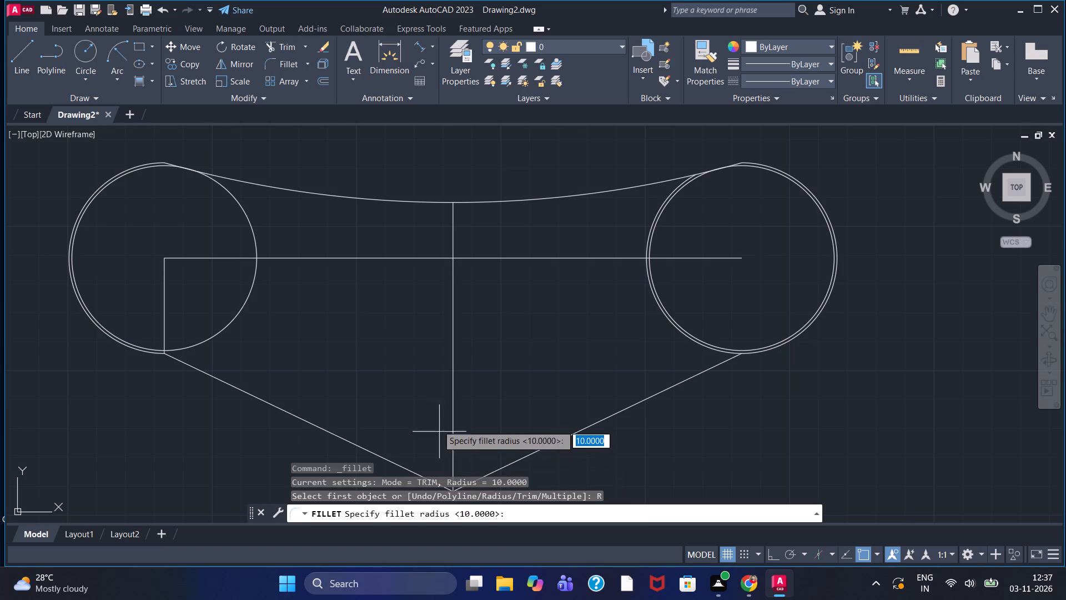
middle_click_drag(436, 423, 432, 358)
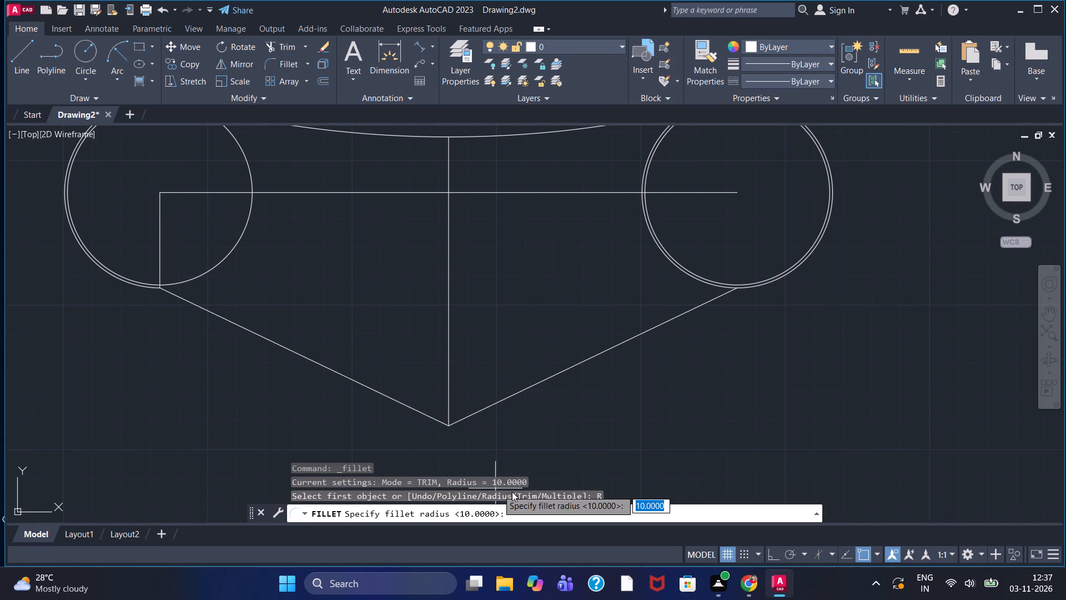
type("10")
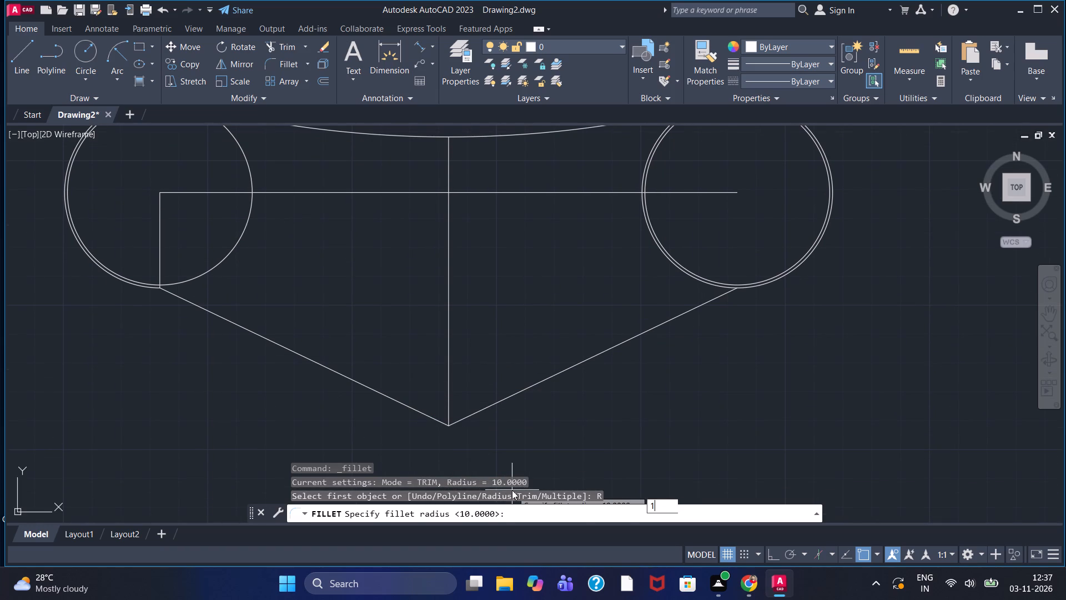
key("Return")
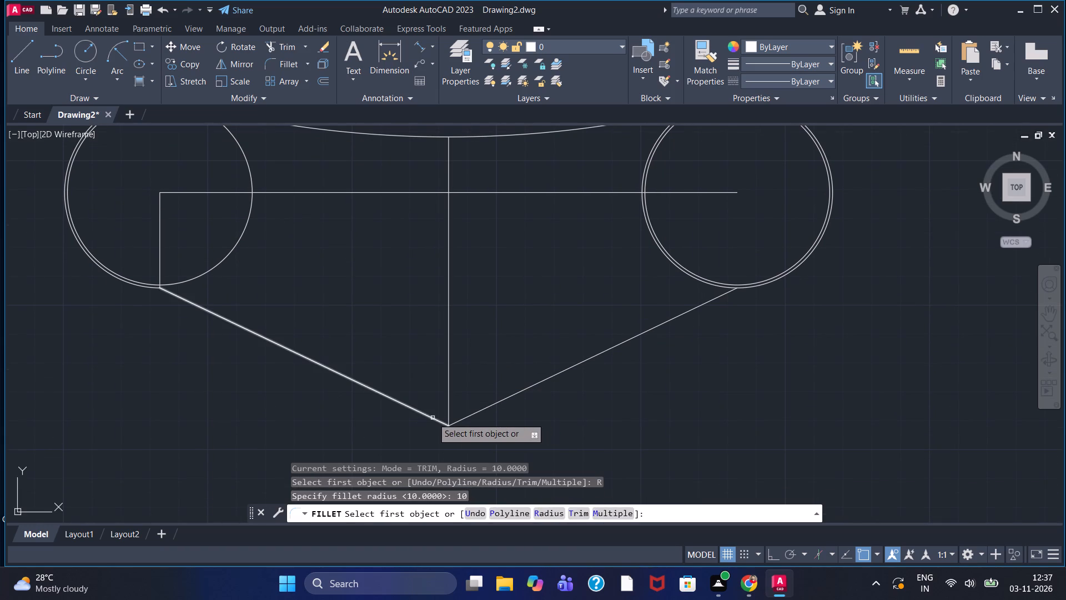
left_click(433, 418)
left_click(459, 420)
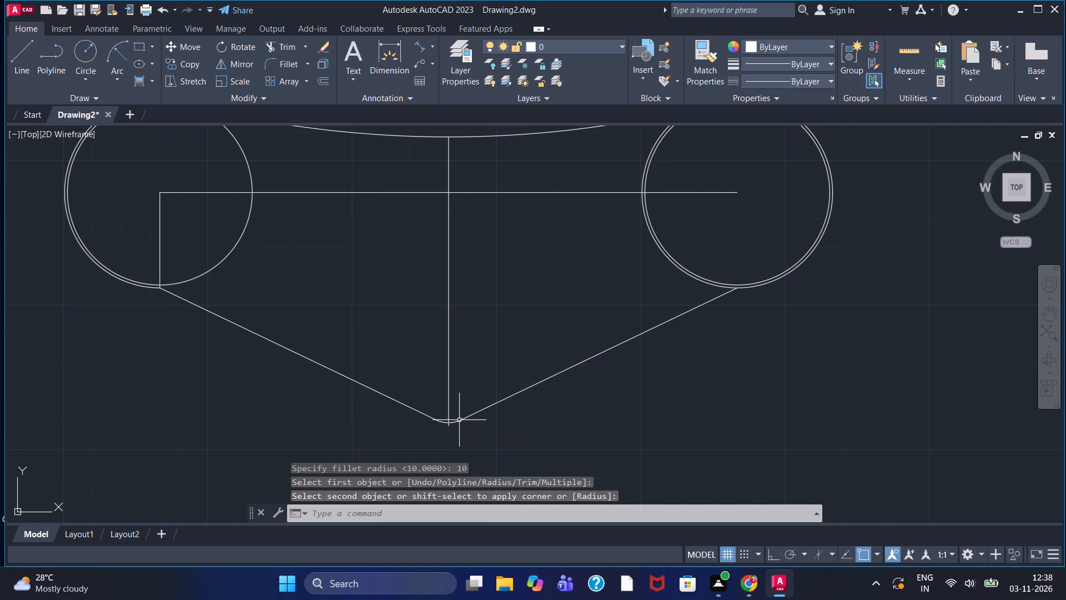
key("grave")
key("Escape")
key("Escape")
scroll(446, 411, "up", 3)
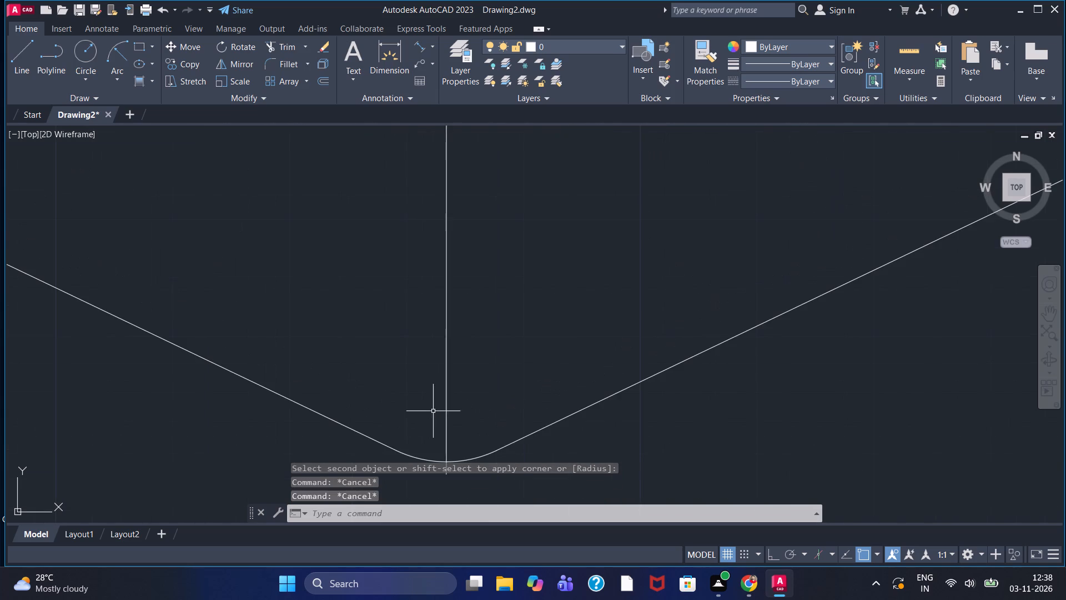
Trim the short end of the vertical centre line that sticks out below the radius 10 fillet at the lower corner.
middle_click_drag(433, 411, 430, 294)
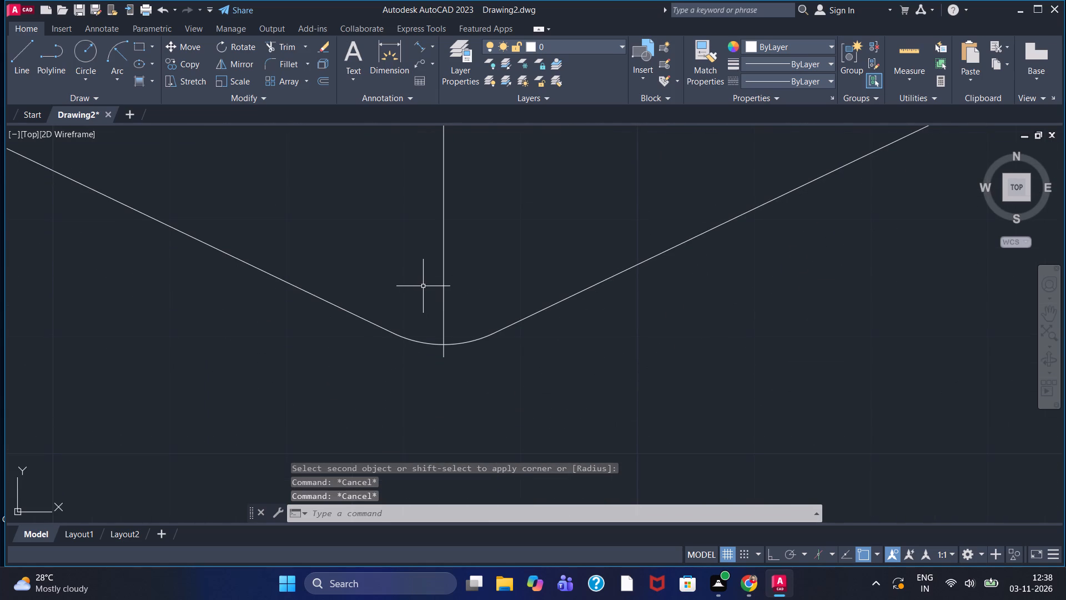
left_click(279, 44)
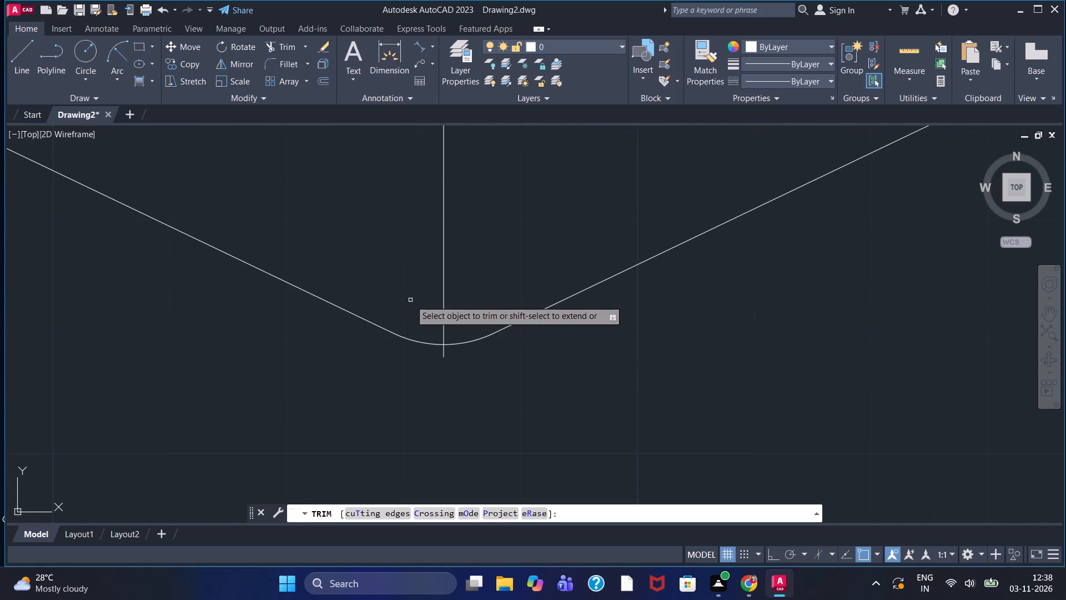
left_click(441, 356)
left_click(445, 354)
key("Escape")
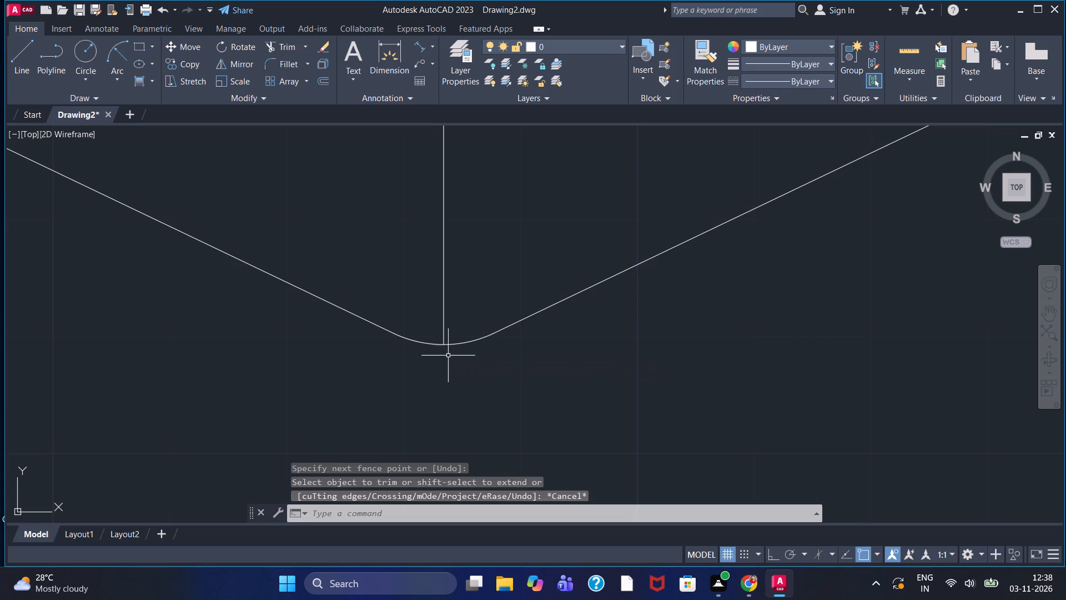
With ortho on, draw a line 7.5 long straight up from the crossing of the horizontal and vertical centre lines between the circle pairs.
scroll(462, 336, "down", 1)
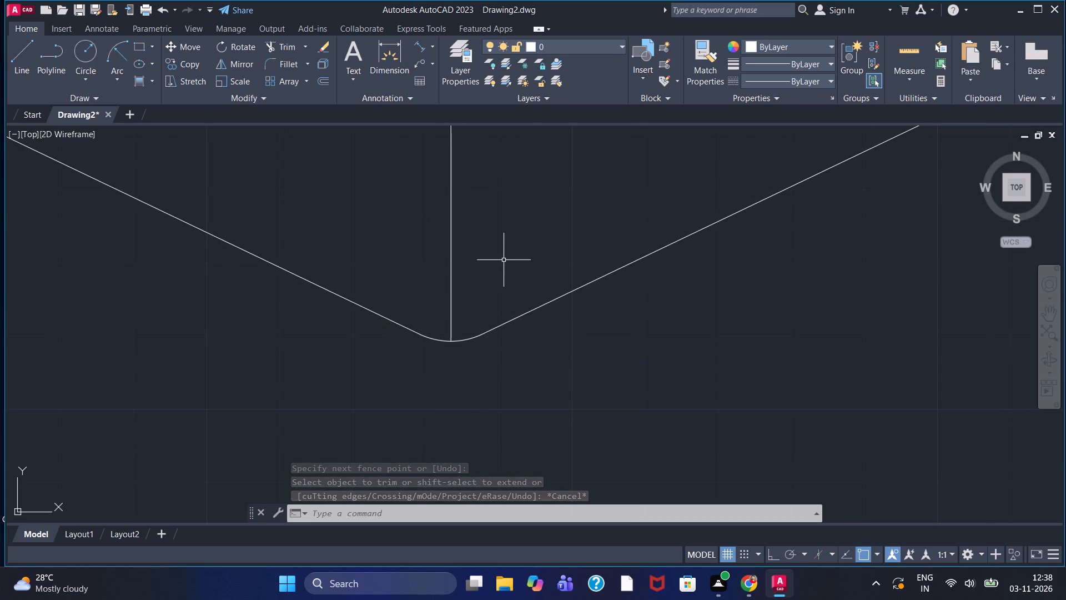
middle_click_drag(522, 230, 531, 394)
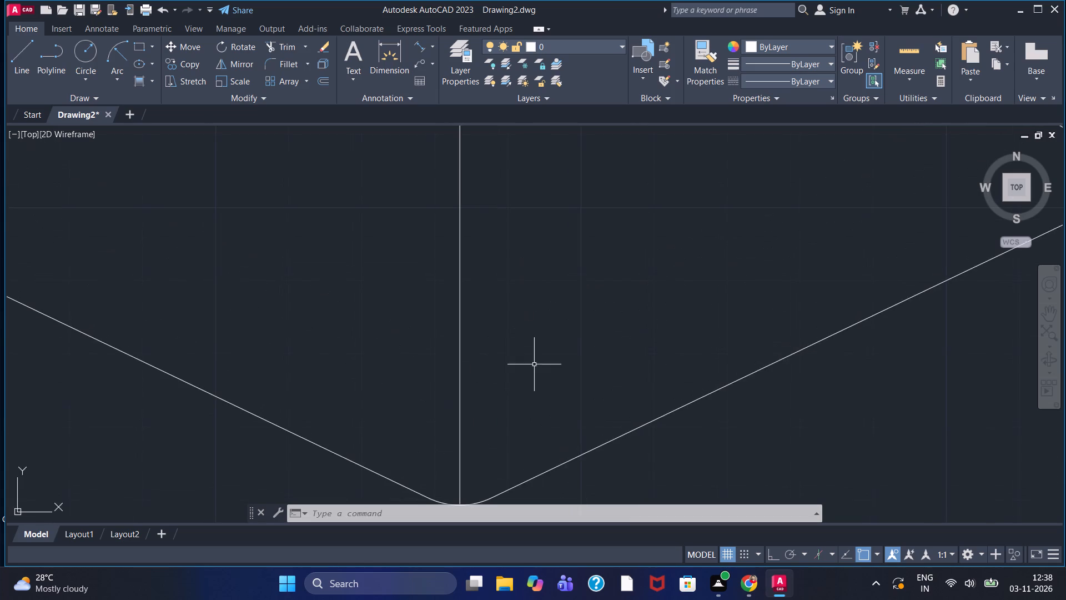
scroll(534, 349, "up", 2)
scroll(532, 342, "down", 4)
middle_click_drag(539, 283, 534, 341)
scroll(537, 291, "down", 1)
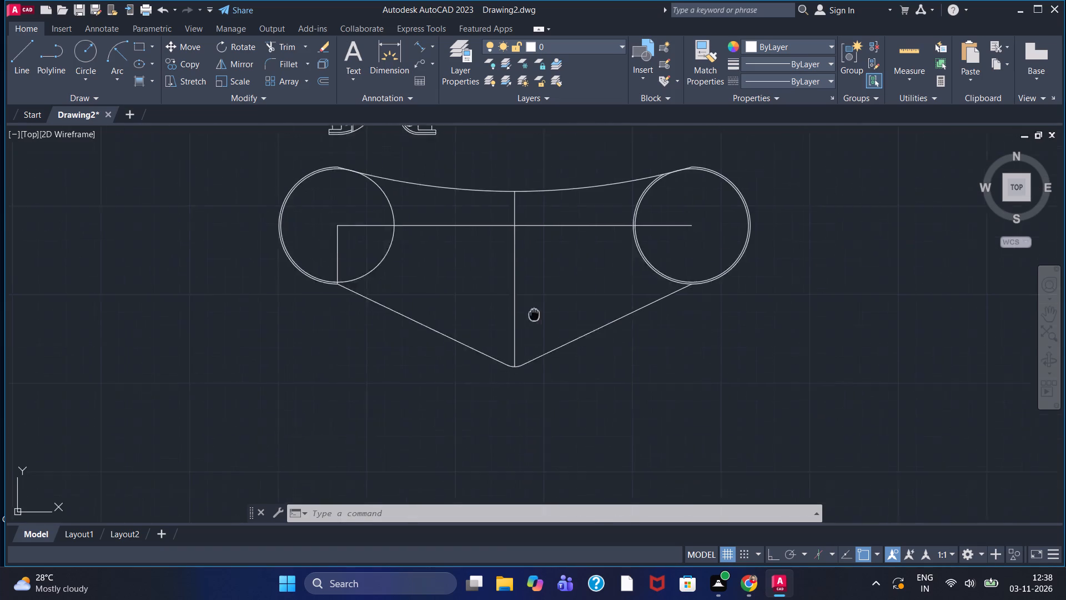
middle_click_drag(534, 341, 534, 353)
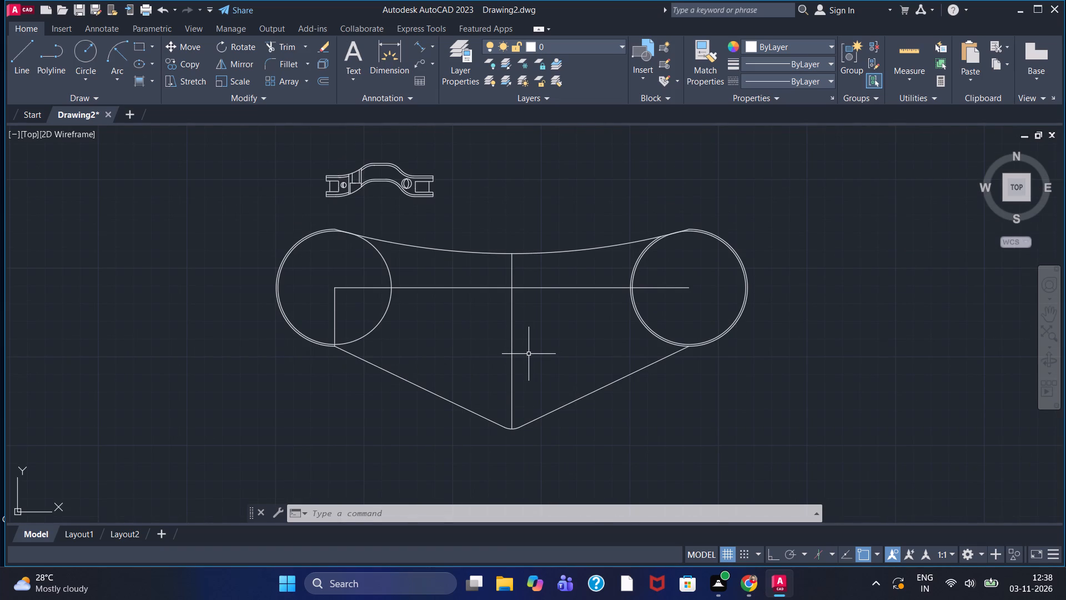
scroll(526, 300, "up", 2)
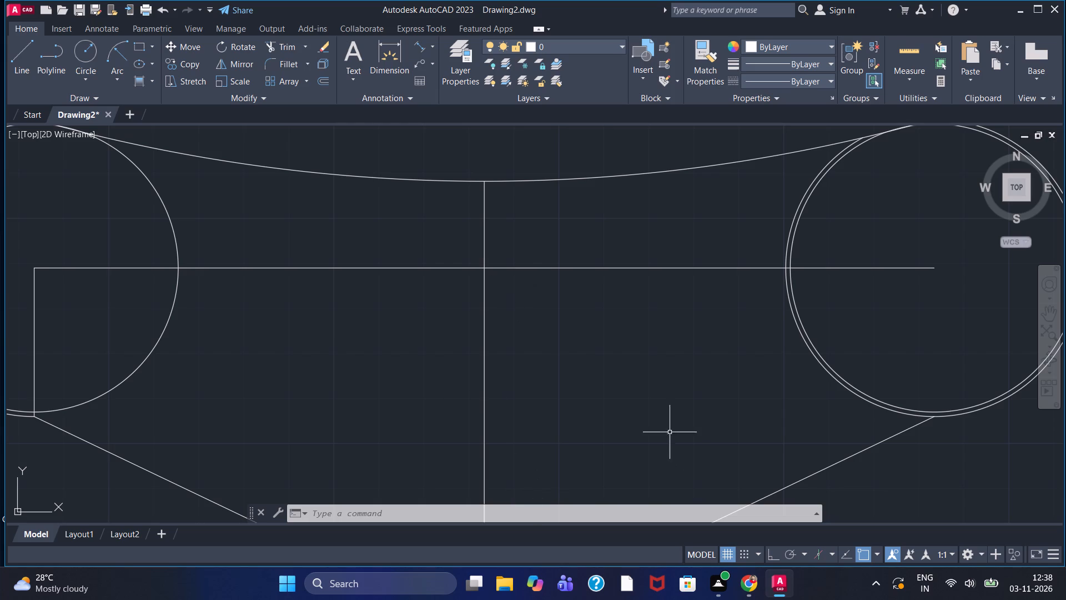
scroll(574, 379, "up", 1)
scroll(571, 377, "down", 1)
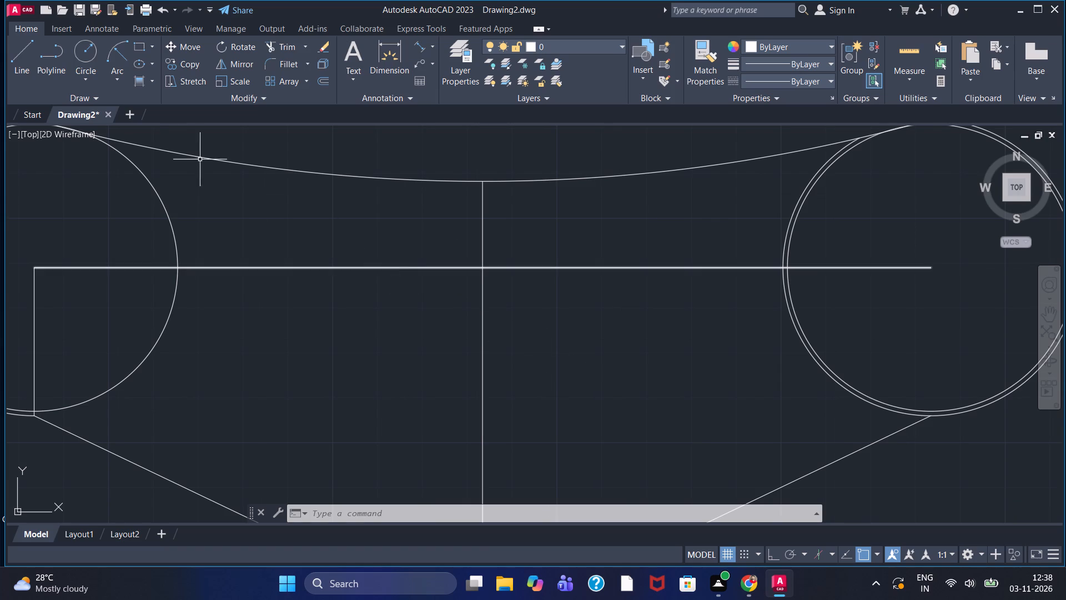
left_click(13, 61)
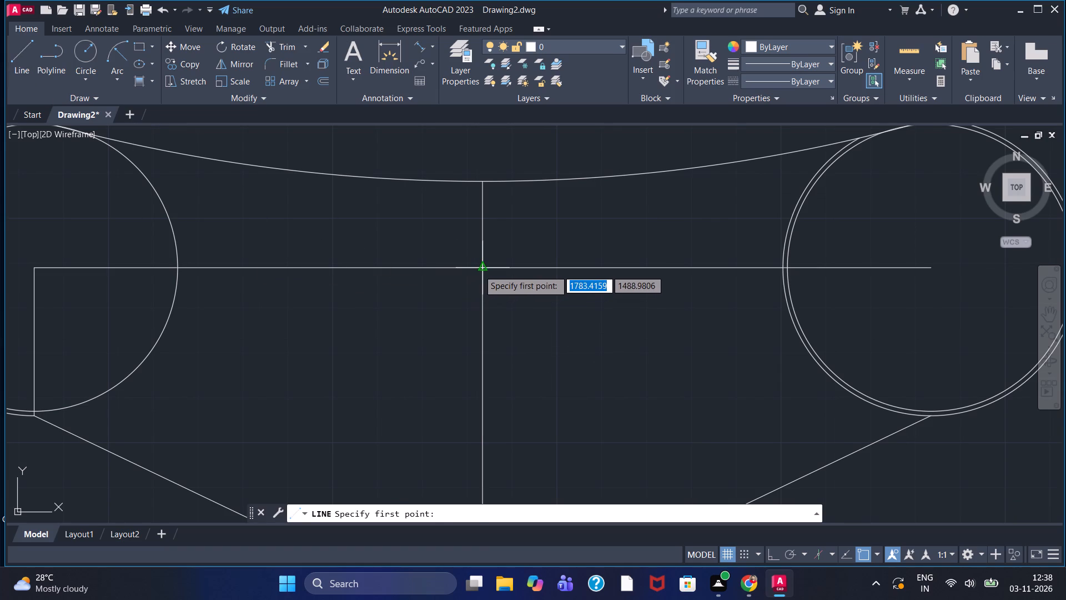
left_click(479, 270)
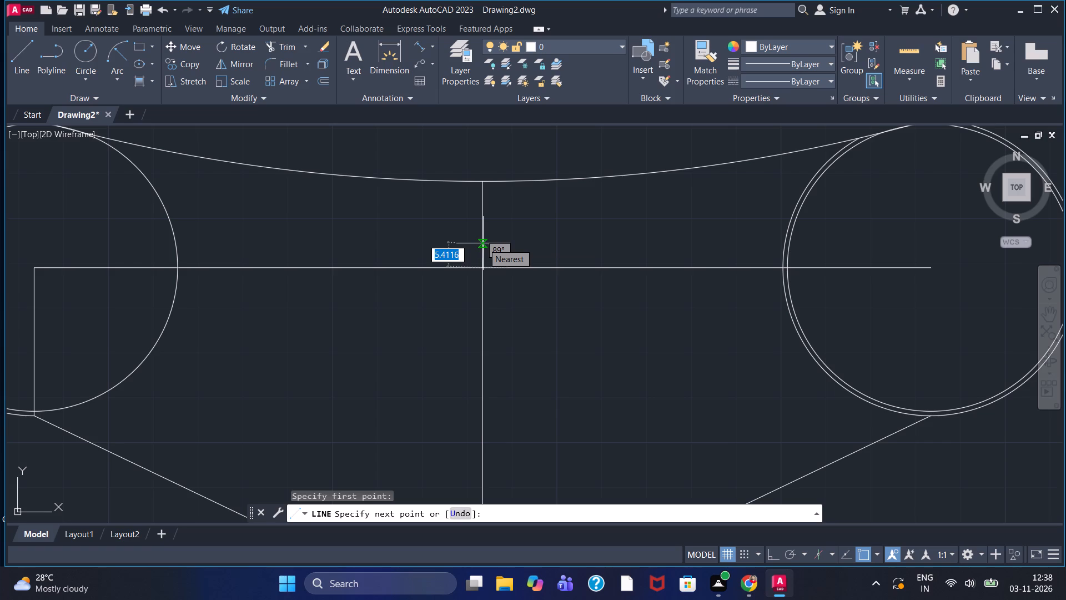
type("7.5")
key("Return")
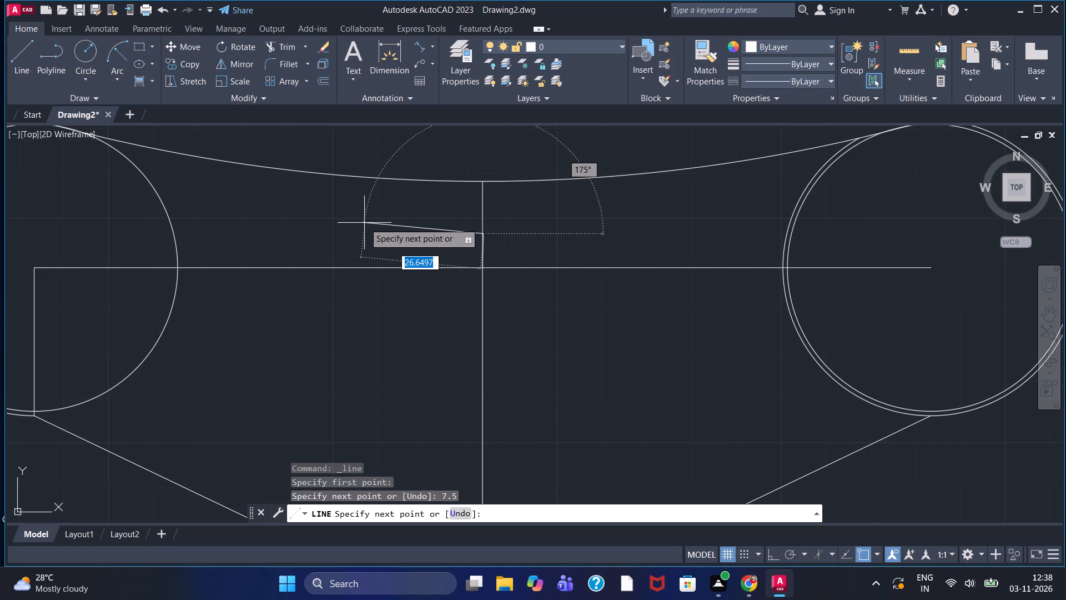
key("ctrl+z")
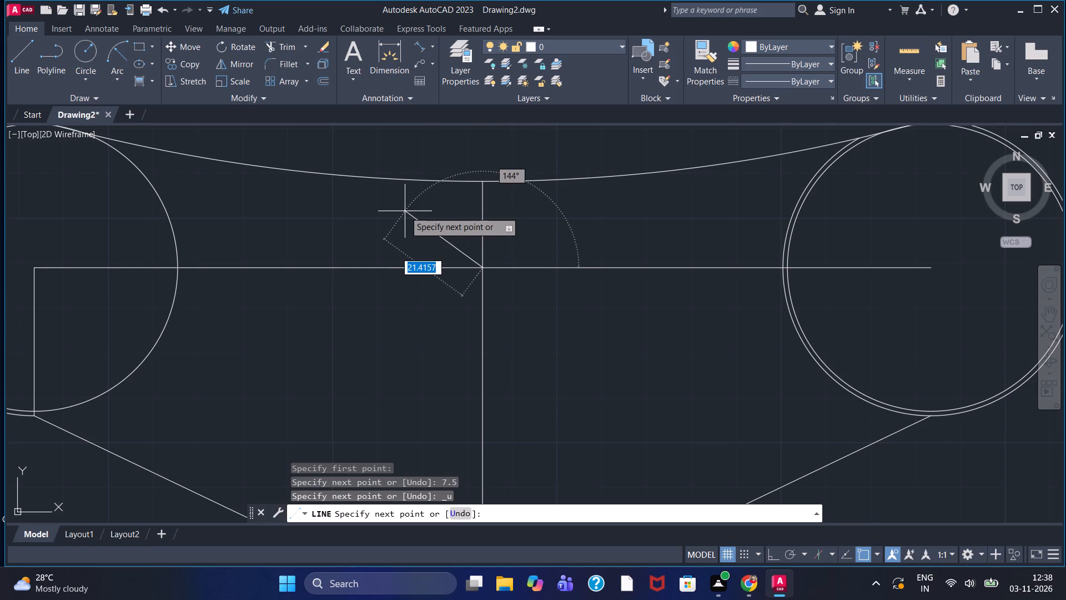
key("F8")
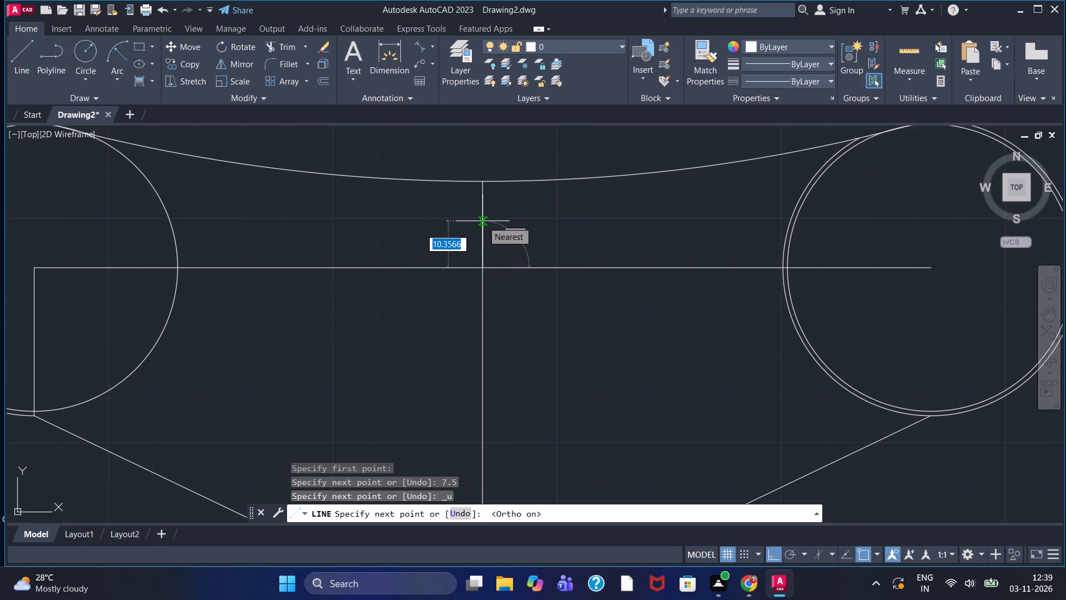
type("7.5")
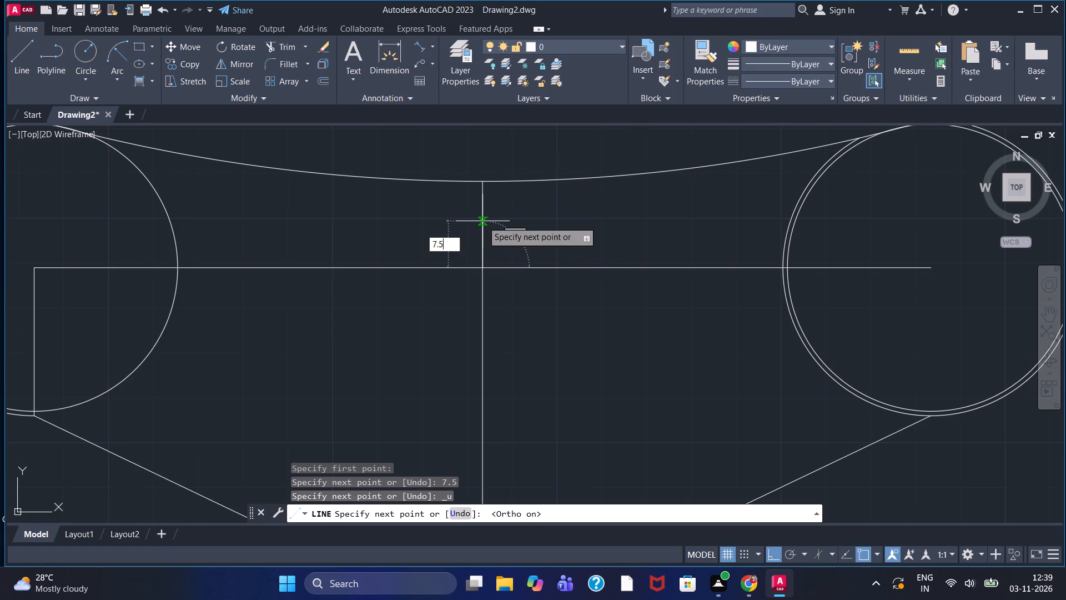
key("Return")
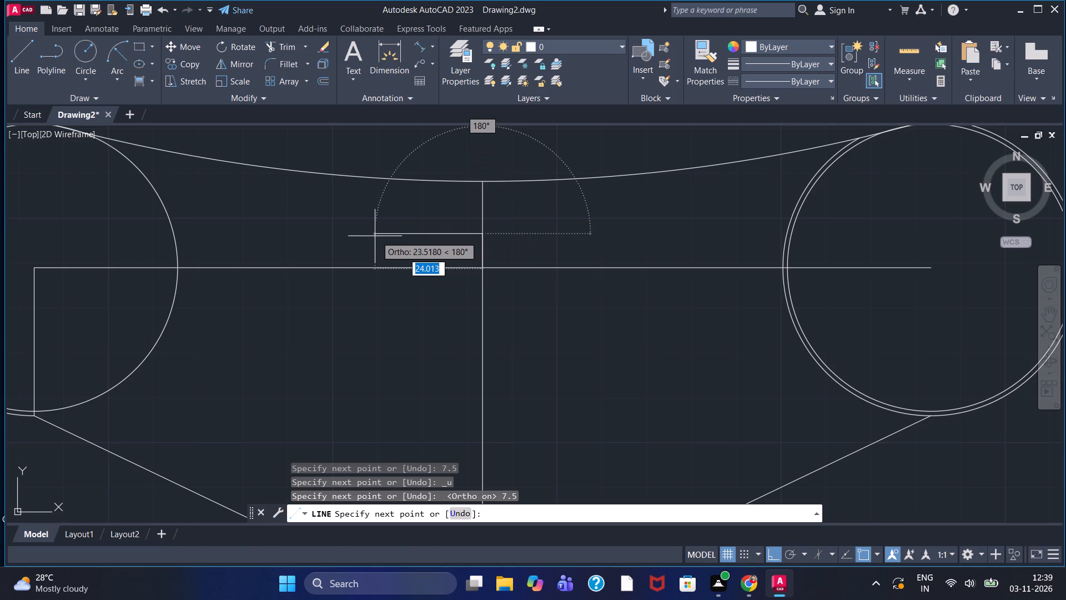
Continue the line into a rectangle: 20 left, 15 down, 40 right, 15 up, and back to the end of the 7.5 segment.
type("30")
key("Return")
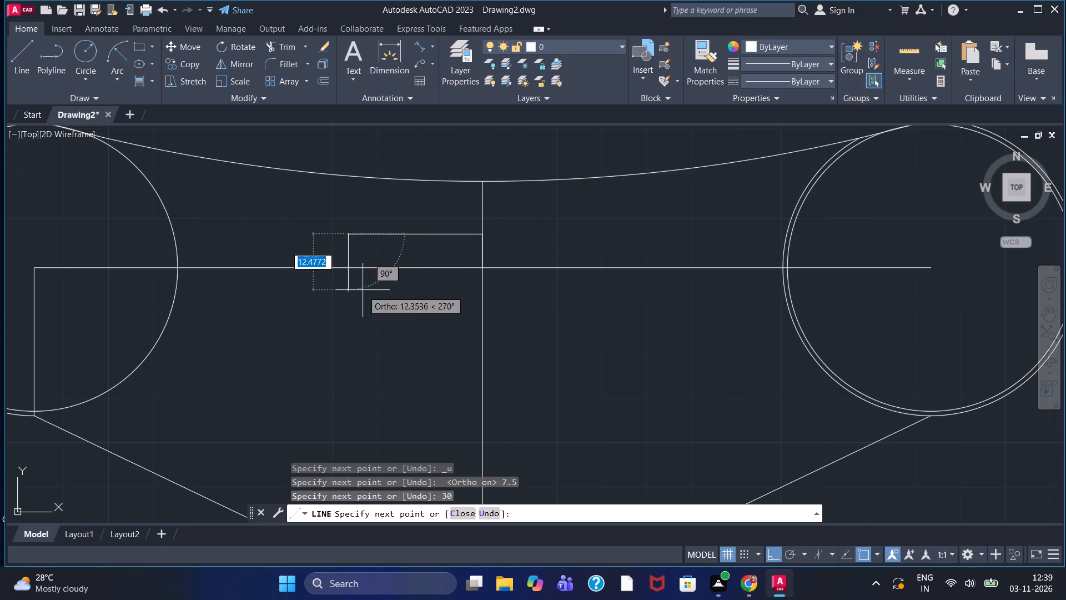
key("ctrl+z")
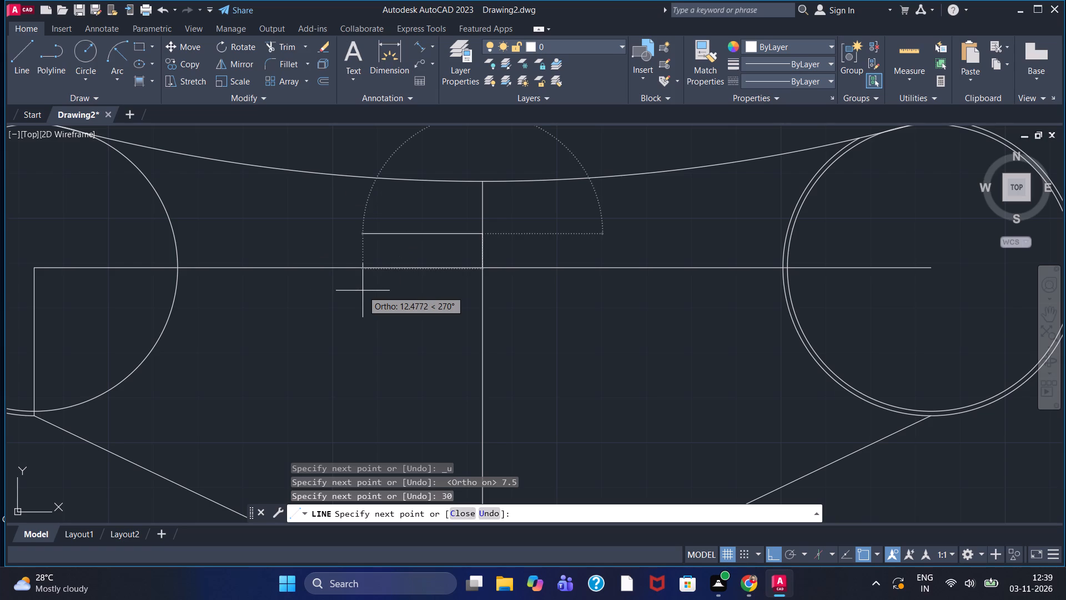
type("20")
key("Return")
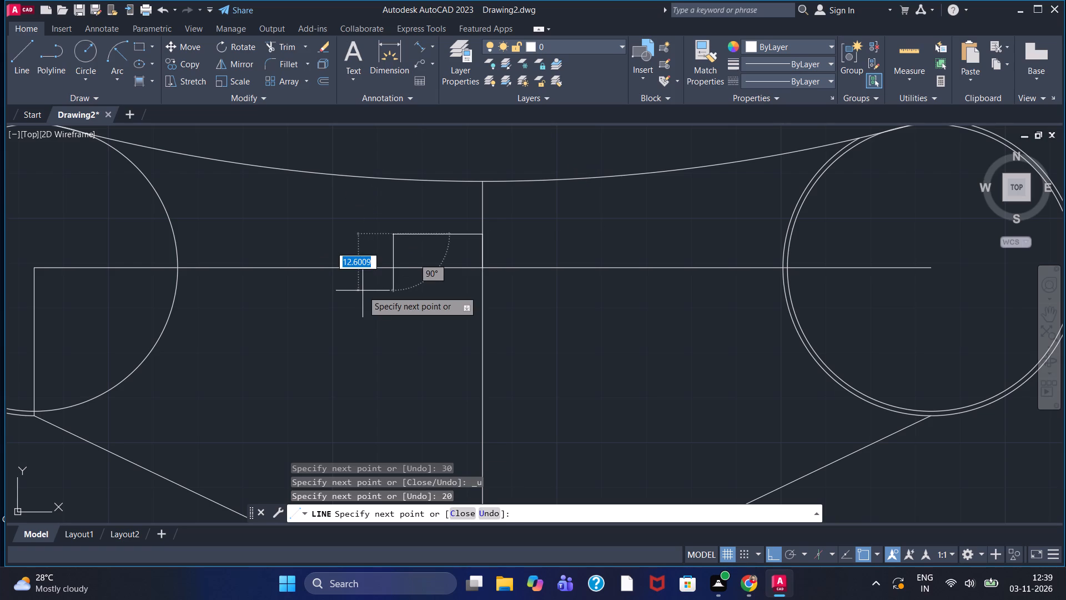
type("30")
key("Return")
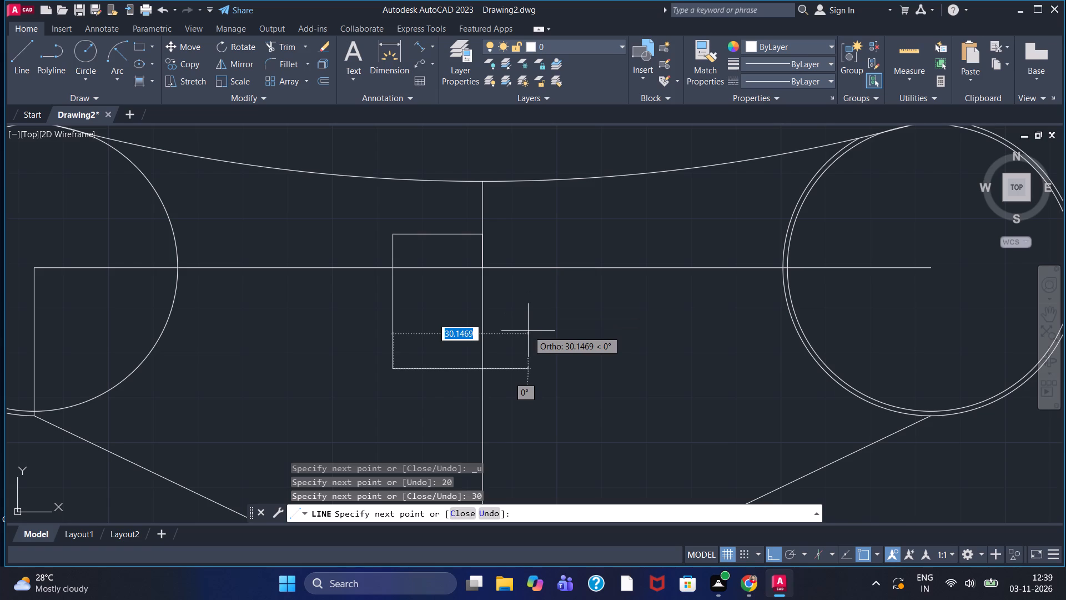
key("ctrl+z")
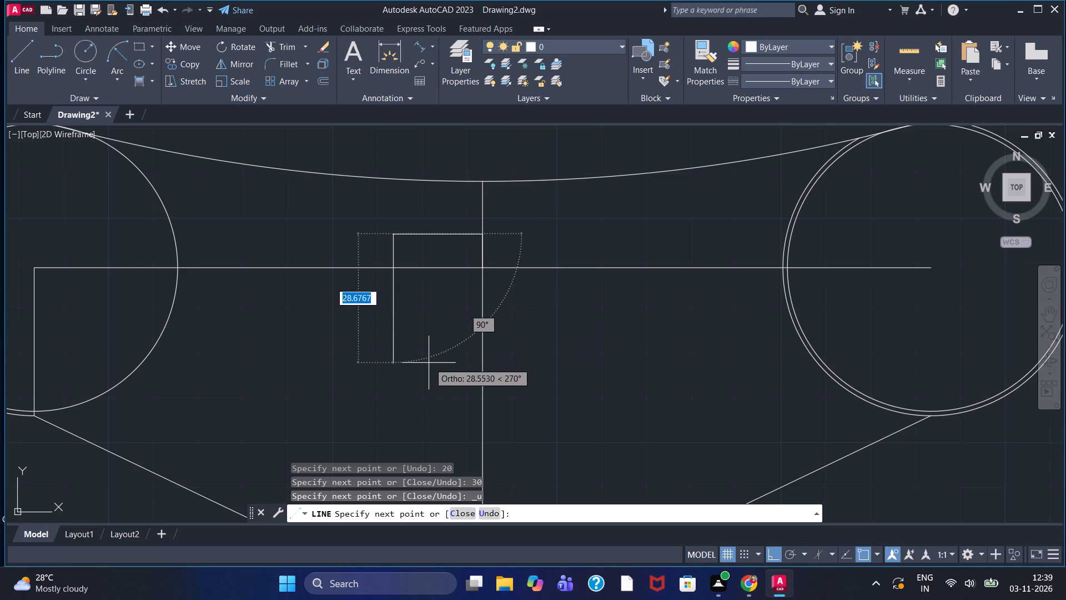
type("15")
key("Return")
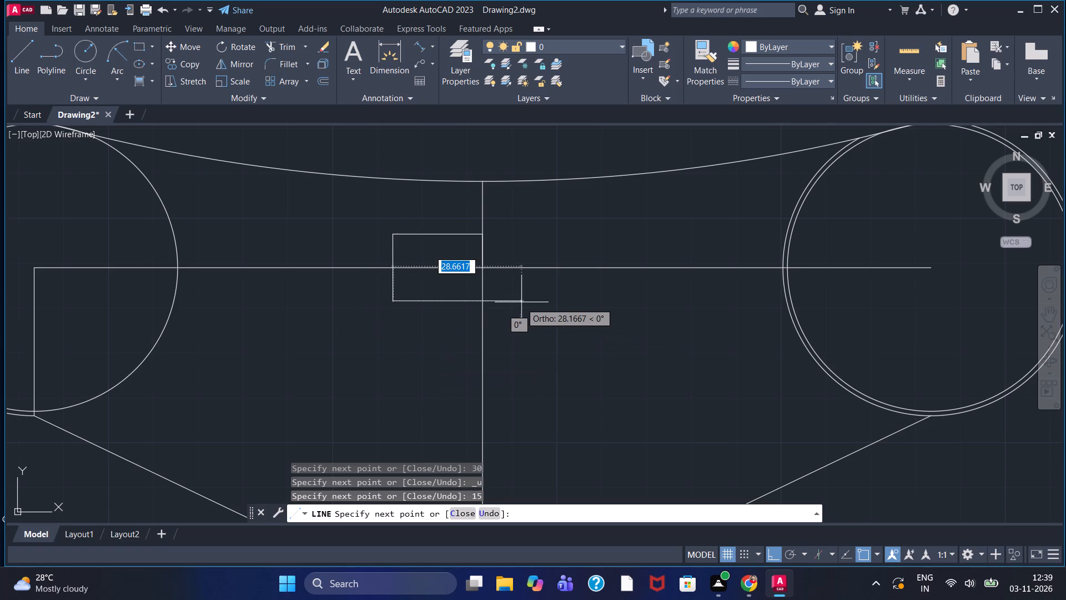
type("40")
key("Return")
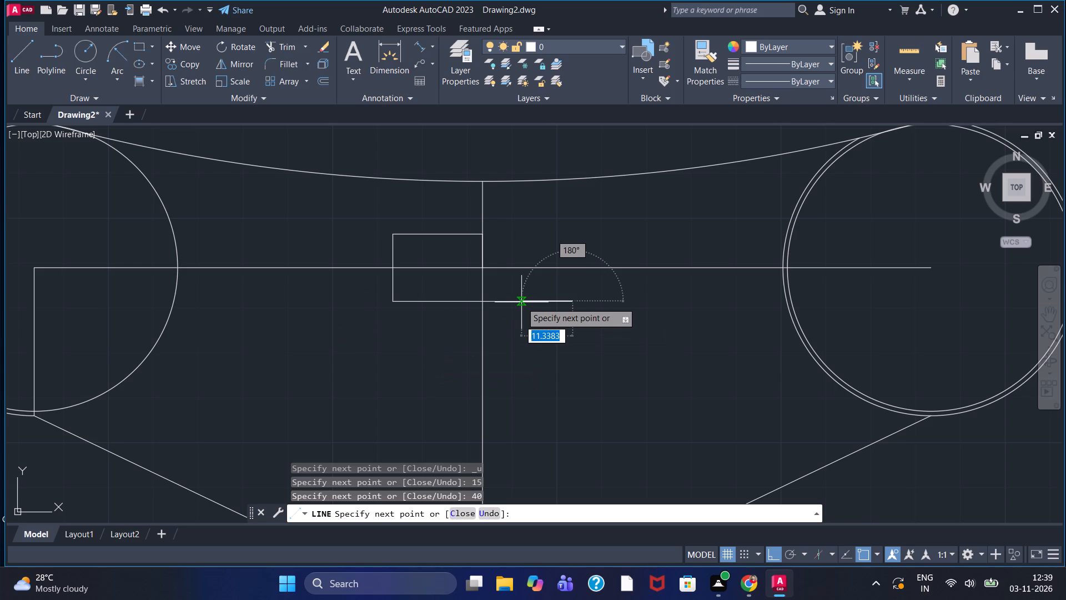
type("15")
key("Return")
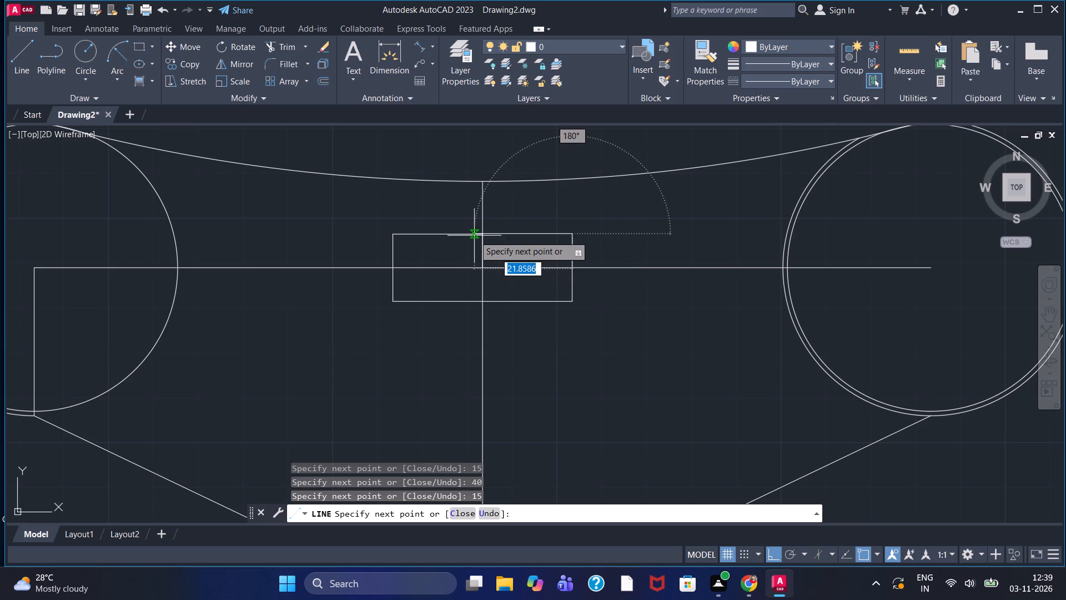
left_click(482, 236)
key("Escape")
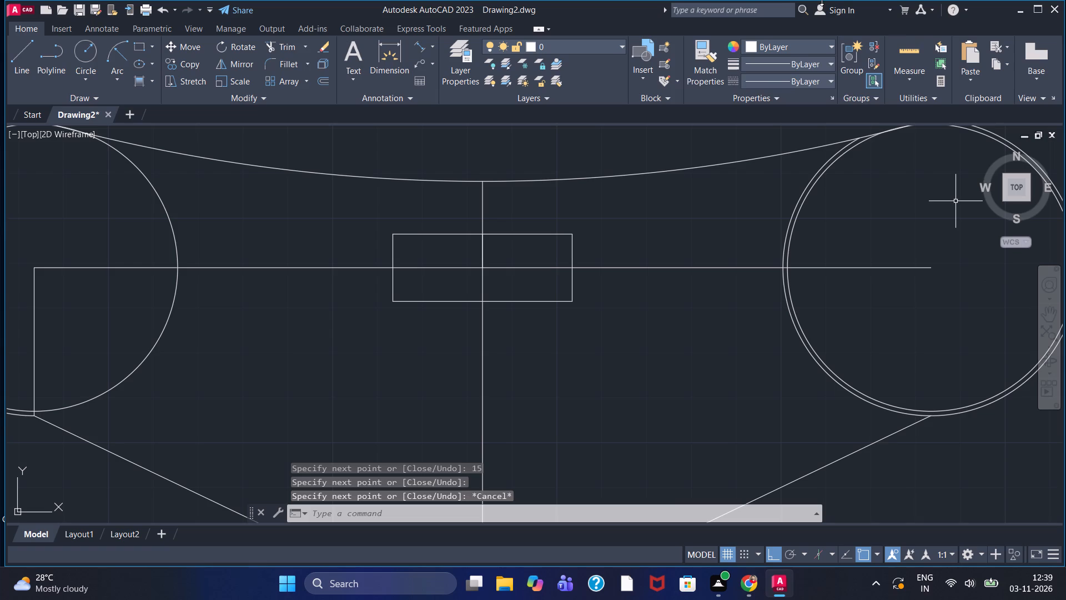
Draw two circles of radius 7.5 centred on the midpoints of the rectangle's left and right sides.
left_click(83, 43)
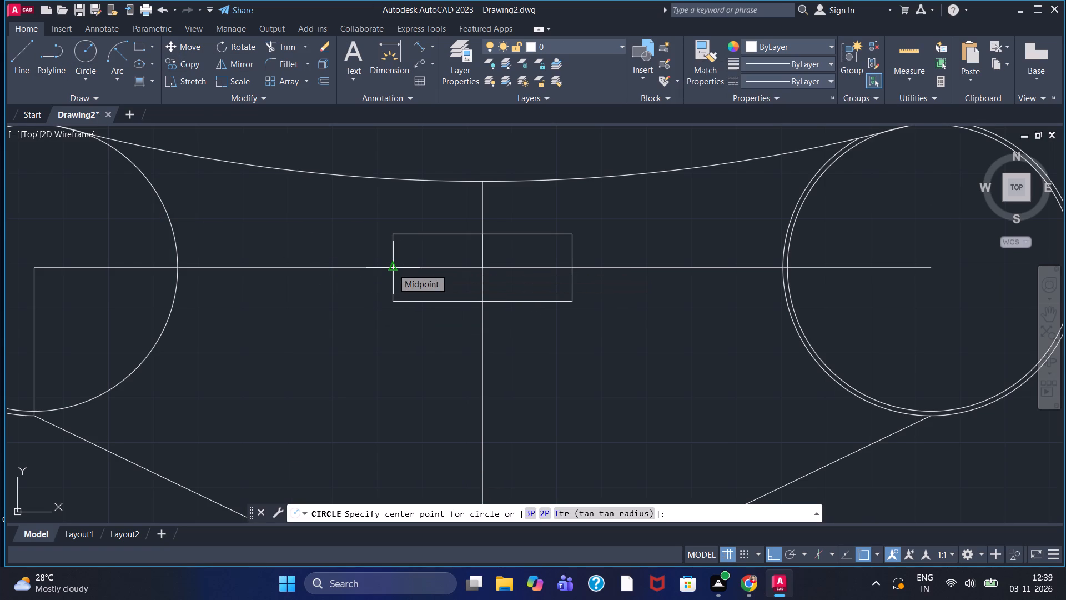
left_click(390, 271)
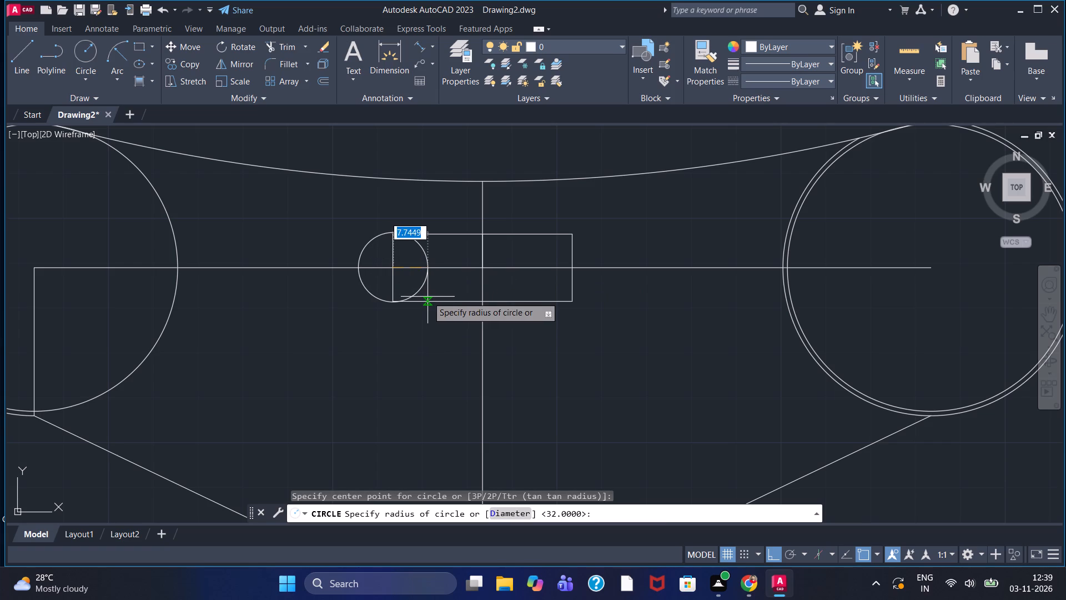
type("7.5")
key("Return")
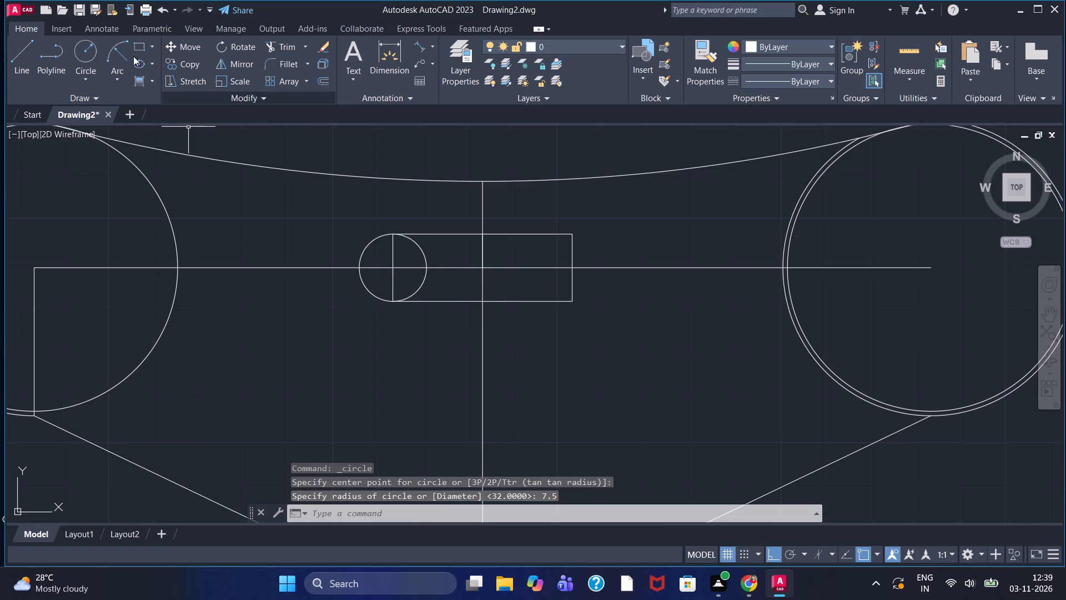
left_click(88, 46)
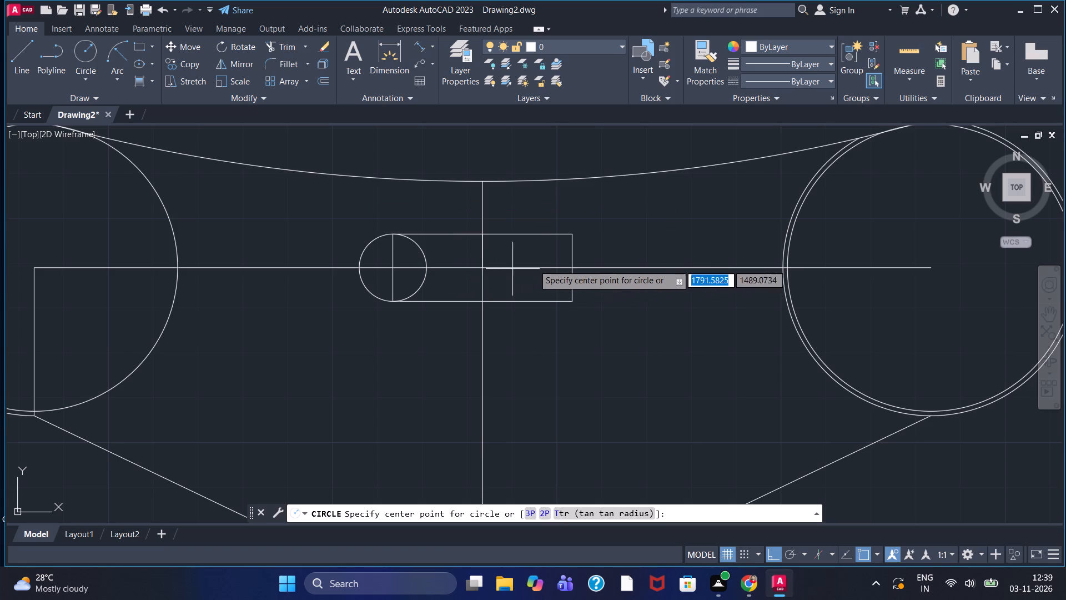
left_click(573, 266)
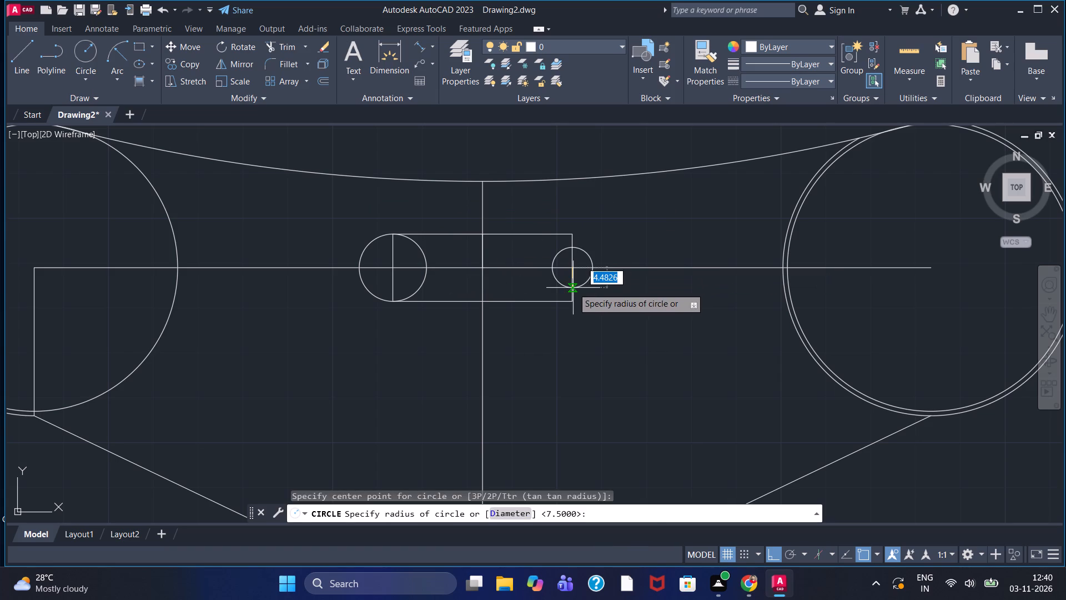
type("7.5")
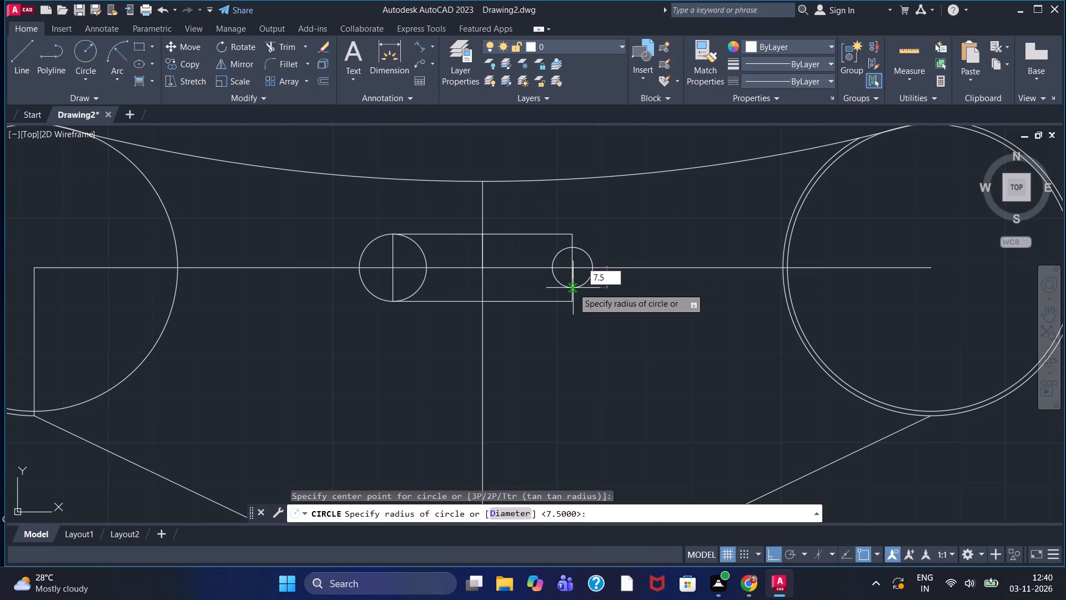
key("Return")
key("Escape")
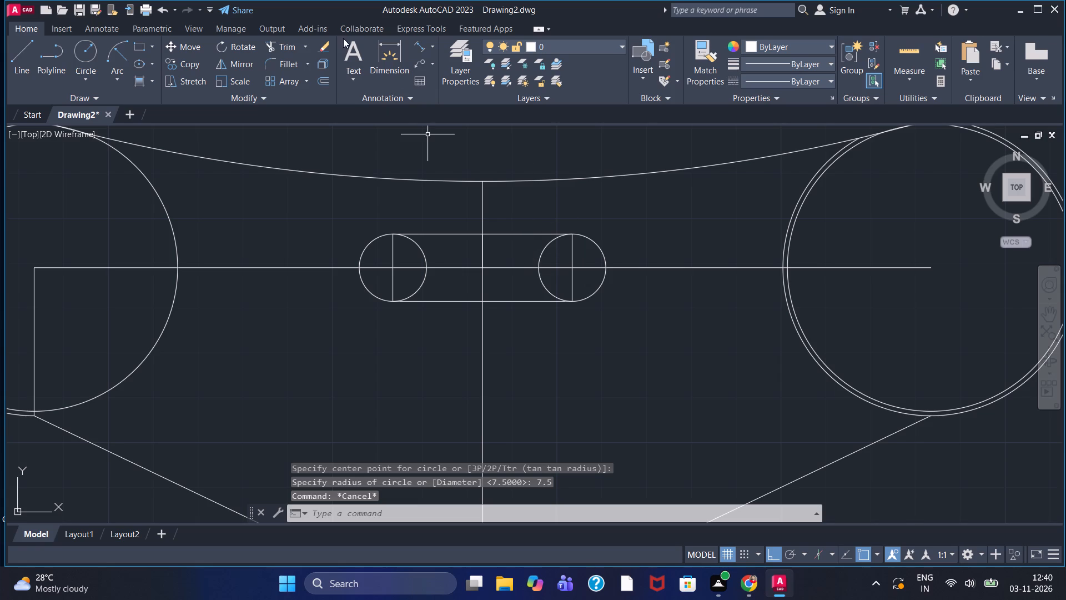
Trim the inner halves of both radius 7.5 circles and the rectangle's two short sides to leave a rounded slot outline.
left_click(288, 47)
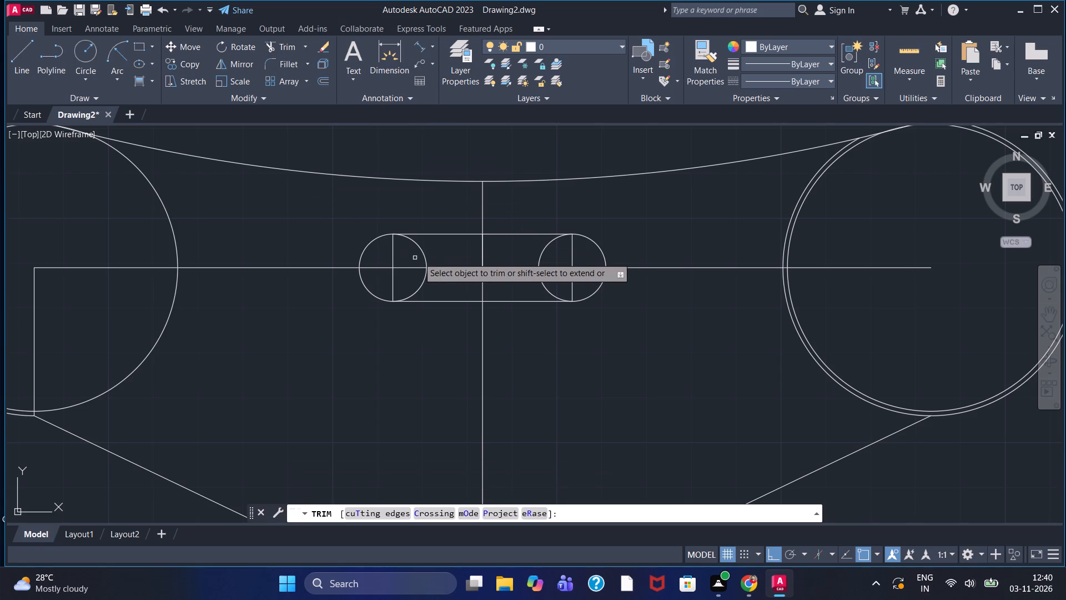
double_click(422, 253)
left_click(420, 284)
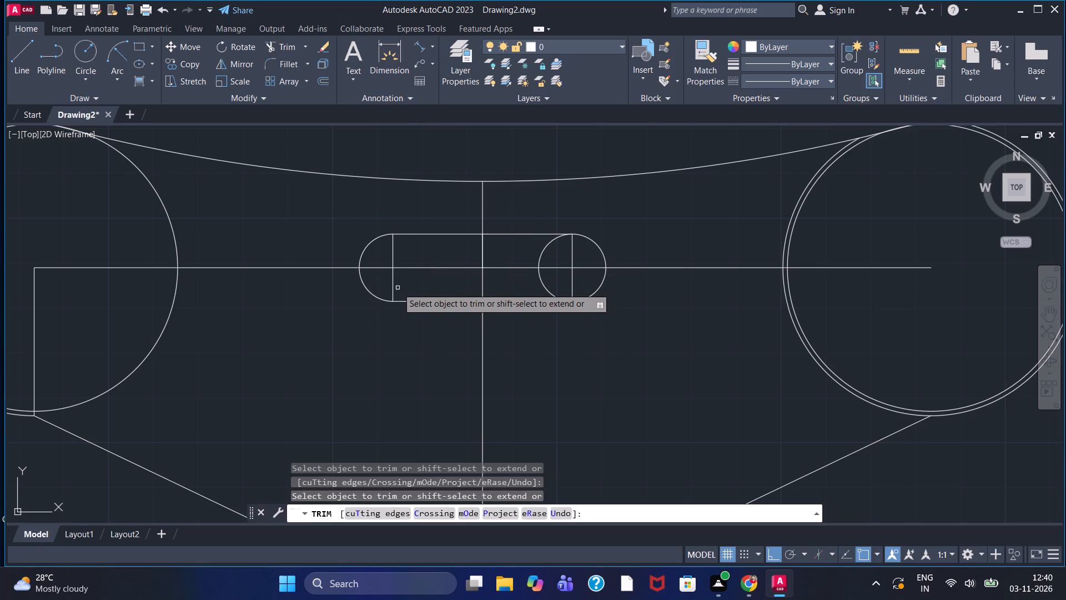
left_click(394, 282)
left_click(393, 256)
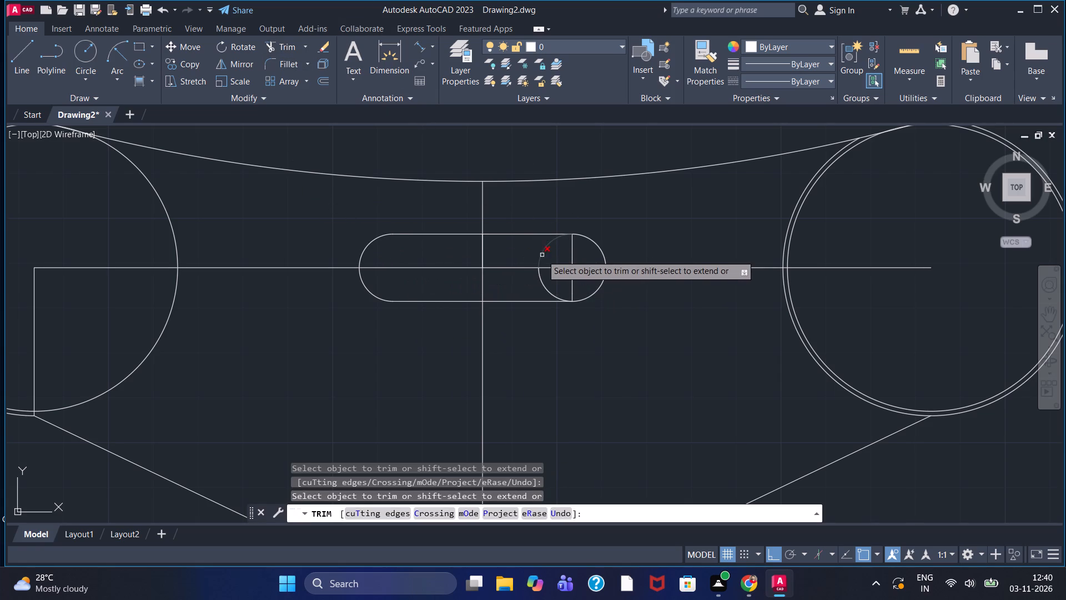
left_click(548, 247)
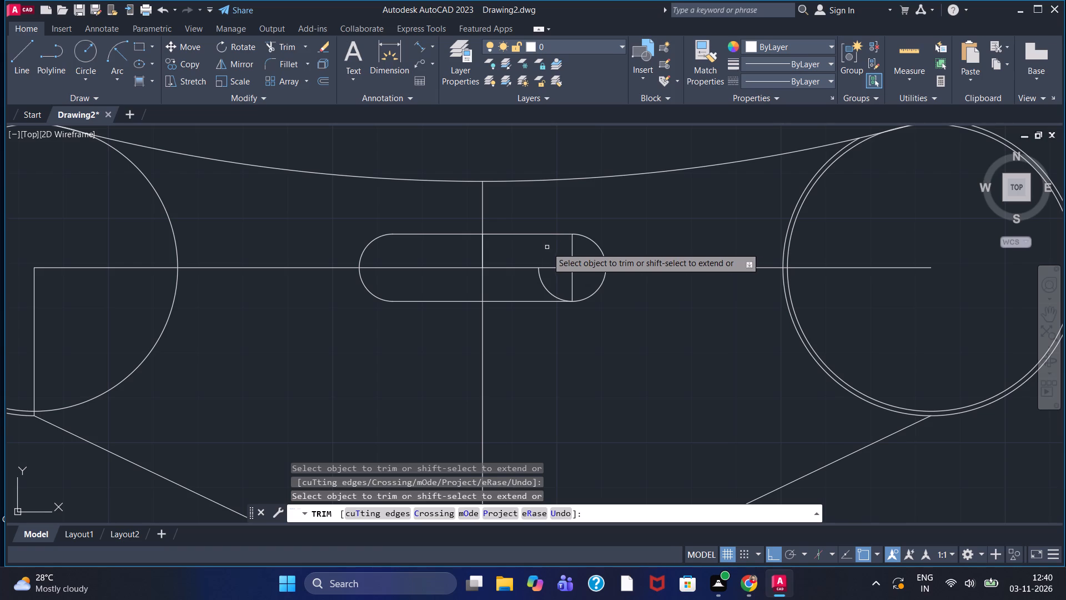
double_click(544, 286)
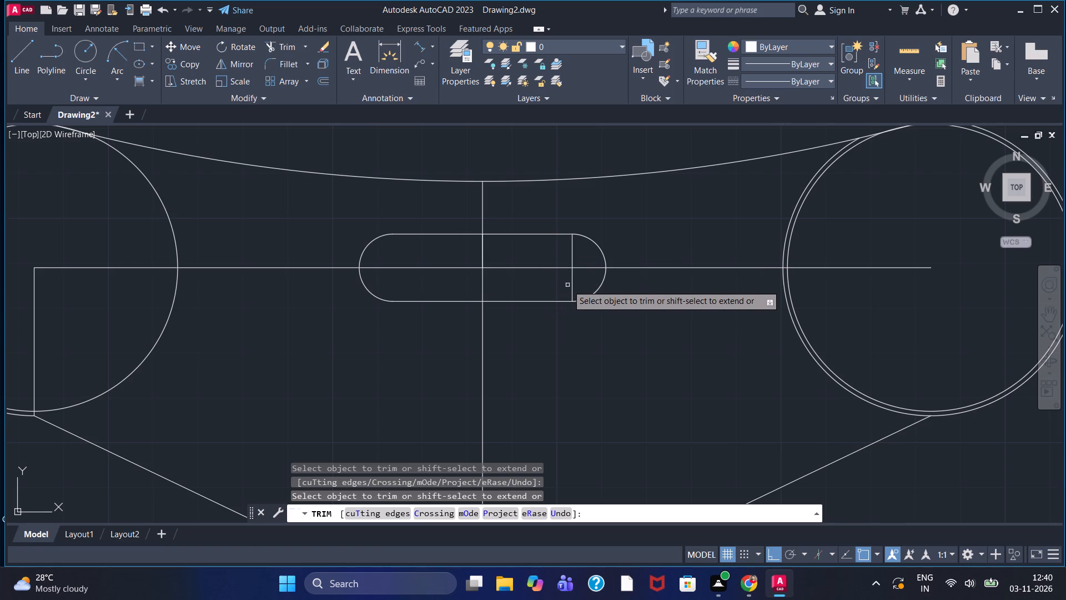
left_click(570, 286)
left_click(573, 252)
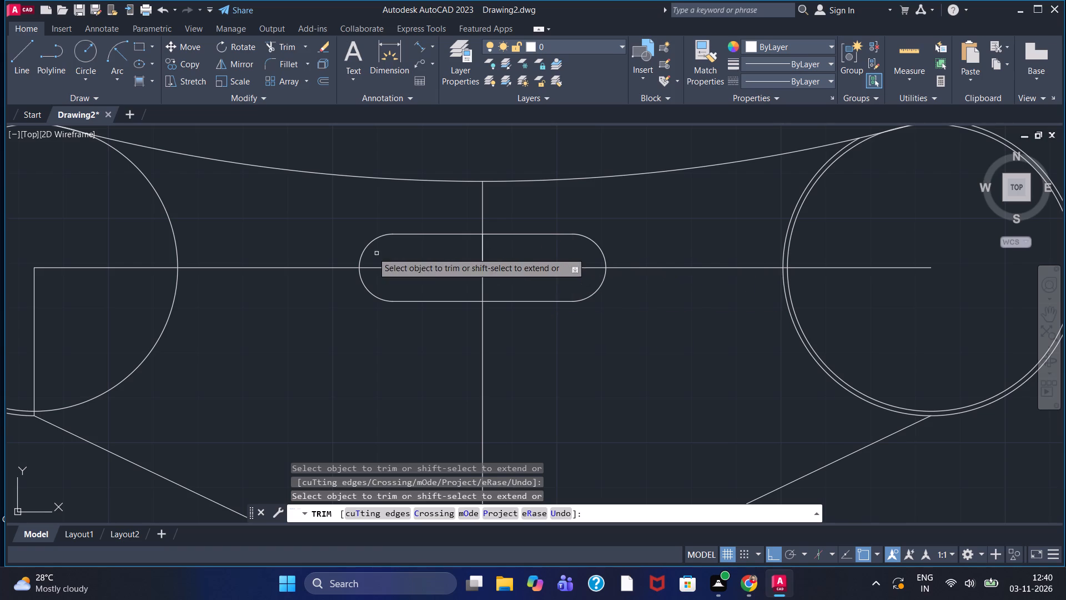
Draw a circle of radius 20 centred on the vertical centre line, about 45 below the horizontal centre line, between slot and lower corner.
scroll(441, 292, "down", 1)
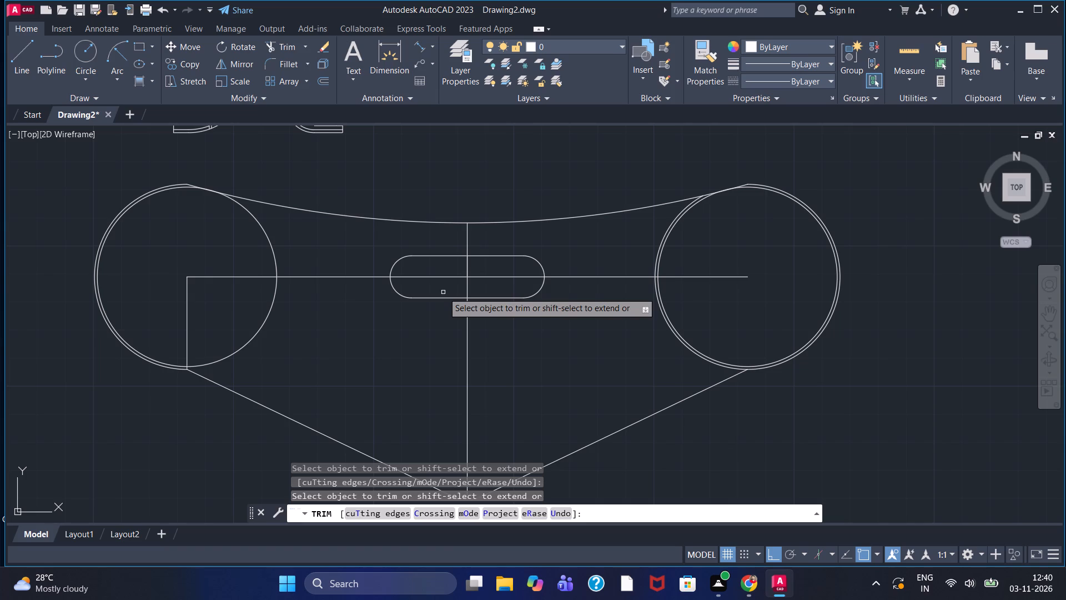
middle_click_drag(525, 403, 524, 306)
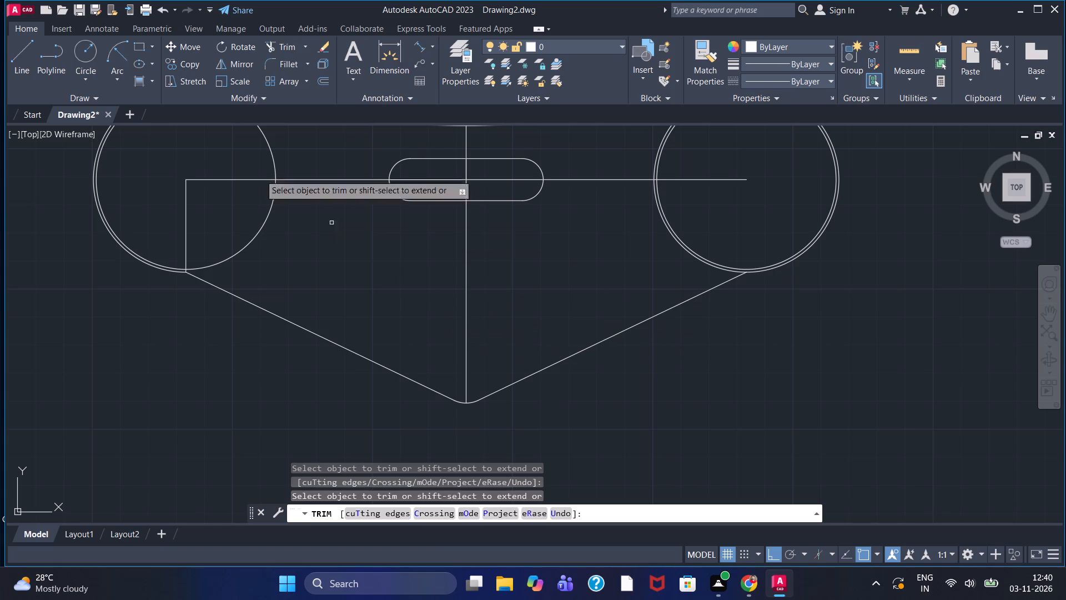
left_click(79, 50)
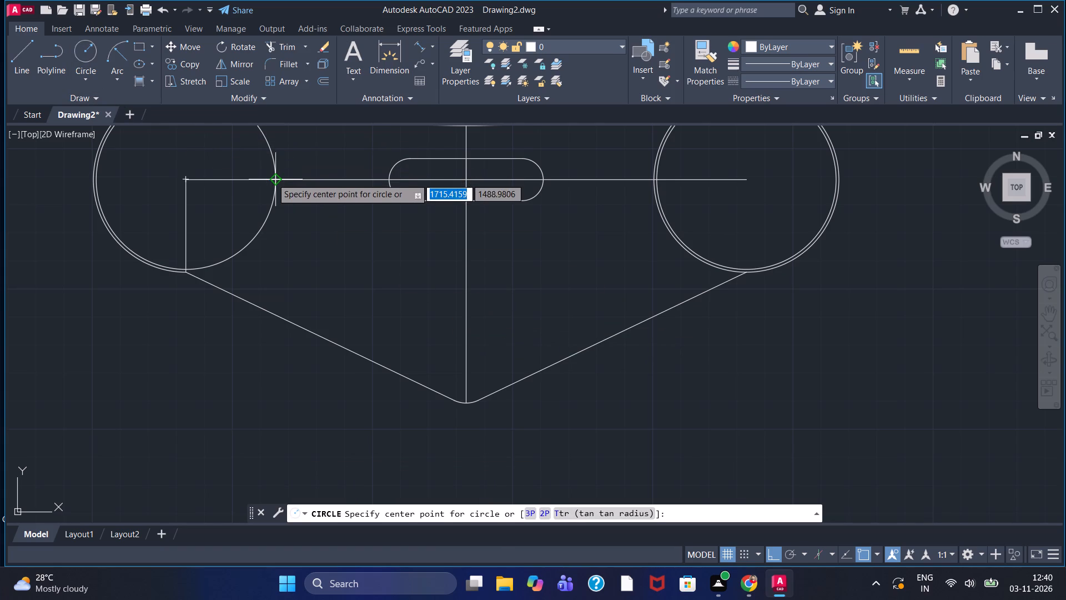
left_click(465, 307)
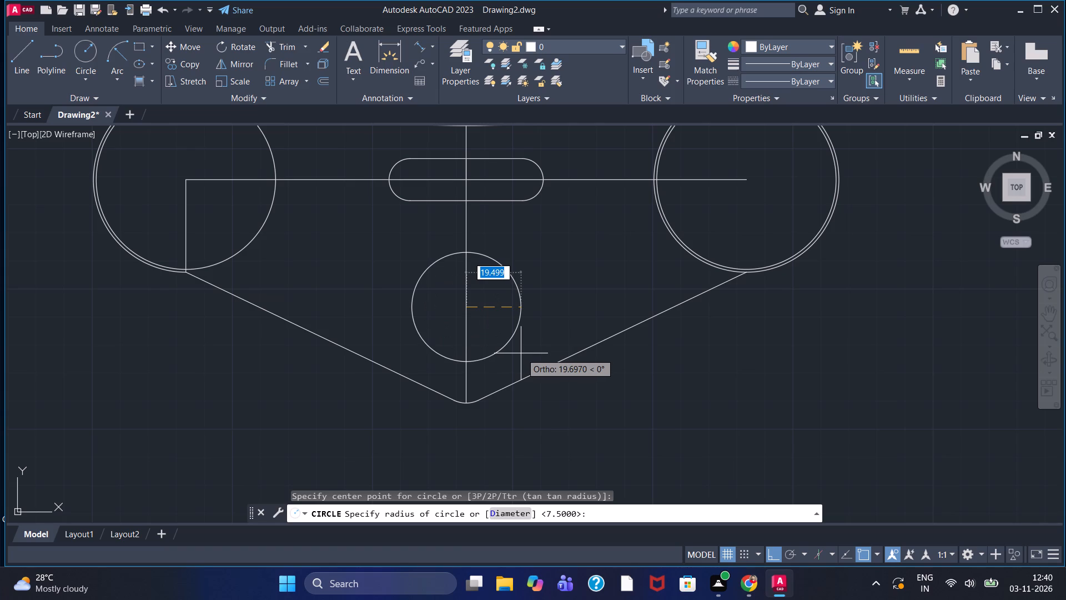
type("20")
key("Return")
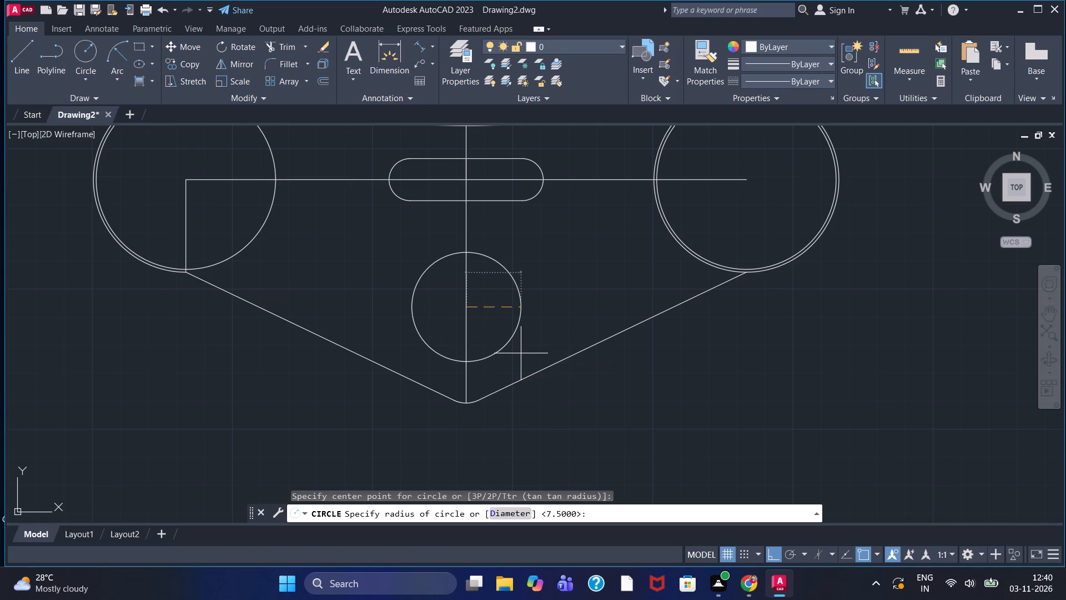
Add two circles of radius 10 and 12 concentric with the radius 20 circle below the slot.
left_click(77, 54)
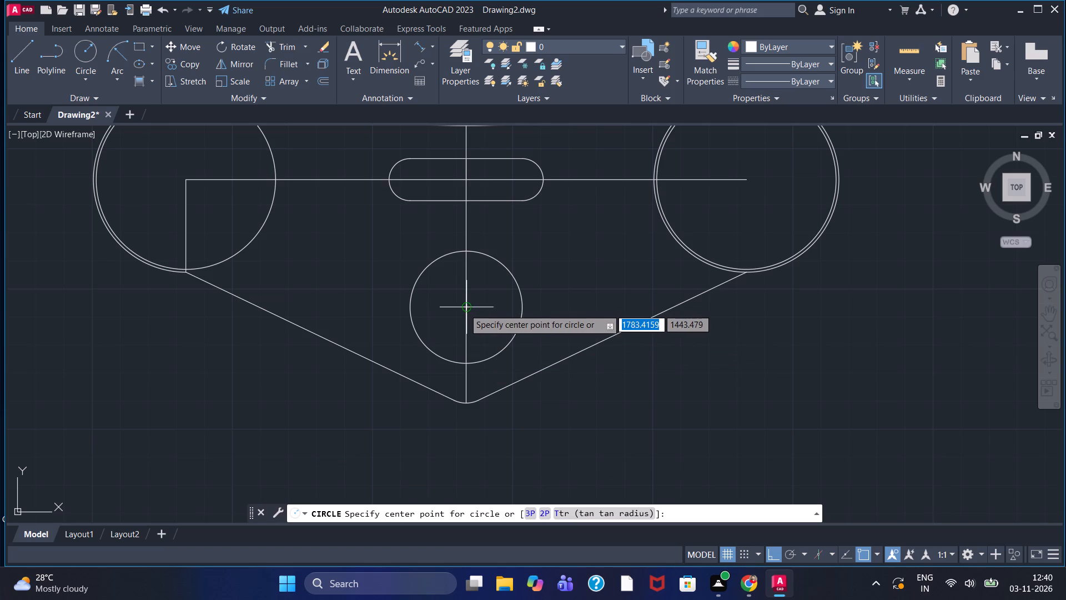
left_click(464, 309)
key("0")
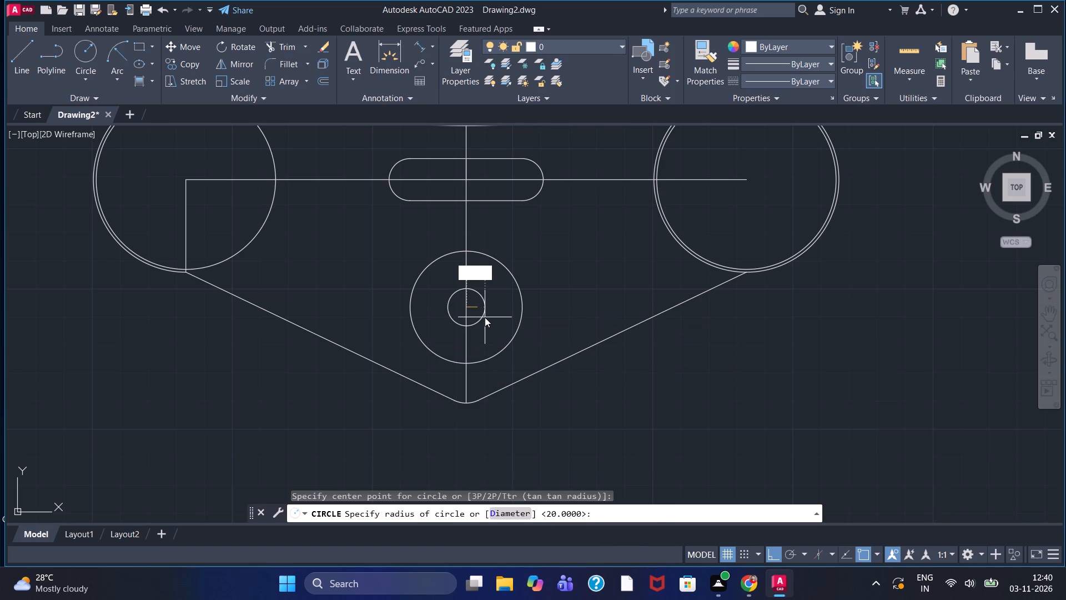
key("BackSpace")
type("10")
key("Return")
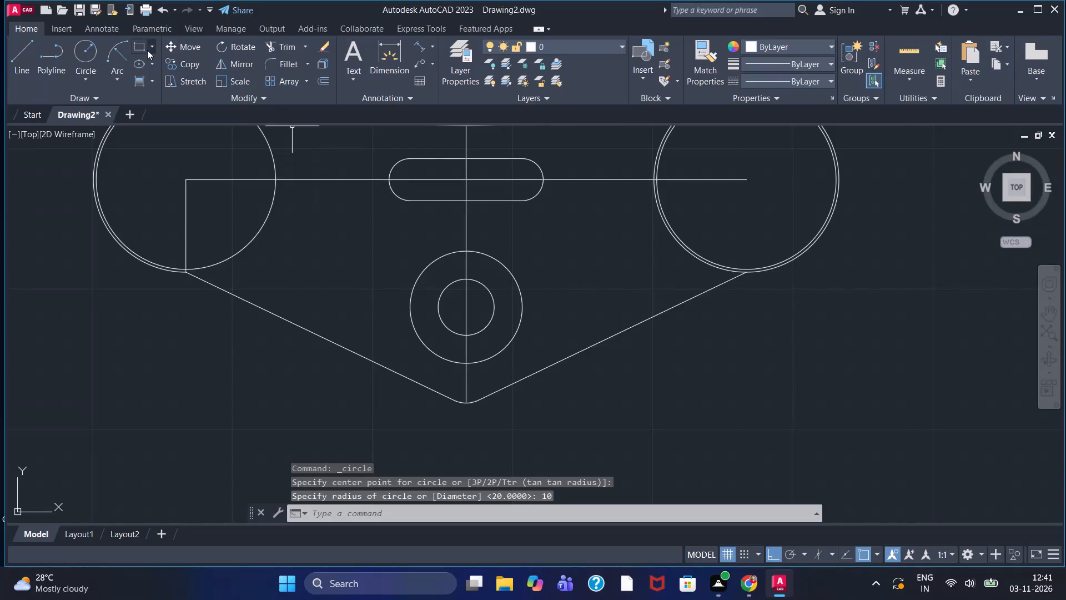
left_click(81, 46)
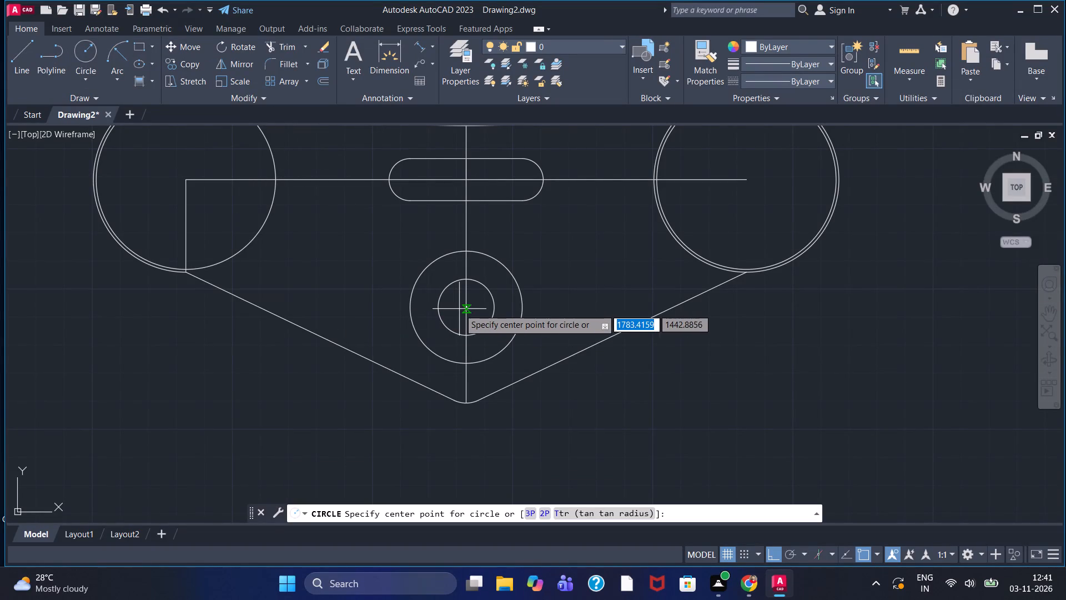
double_click(464, 307)
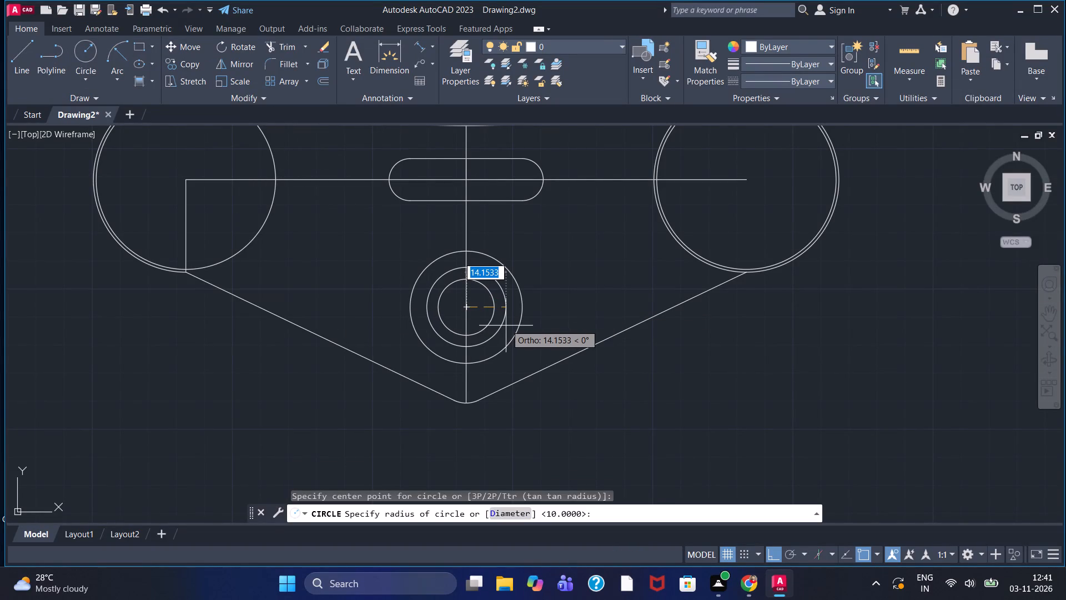
type("12")
key("Return")
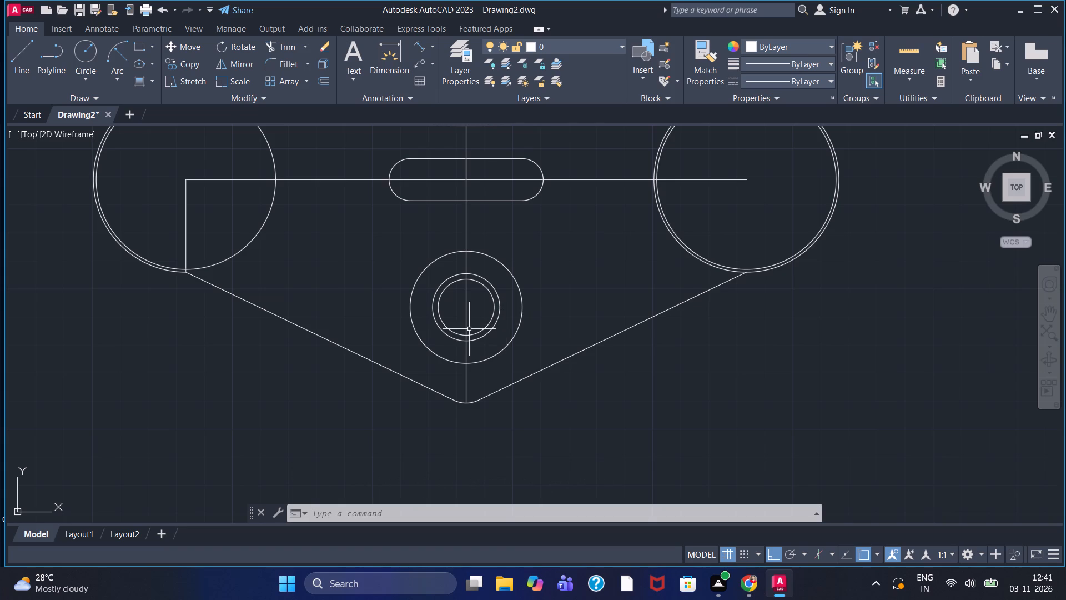
Trim the part of the right circle pair's outer circle that lies inside the plate, between the sagging arc and the sloping edge.
left_click(278, 44)
middle_click_drag(589, 241, 599, 339)
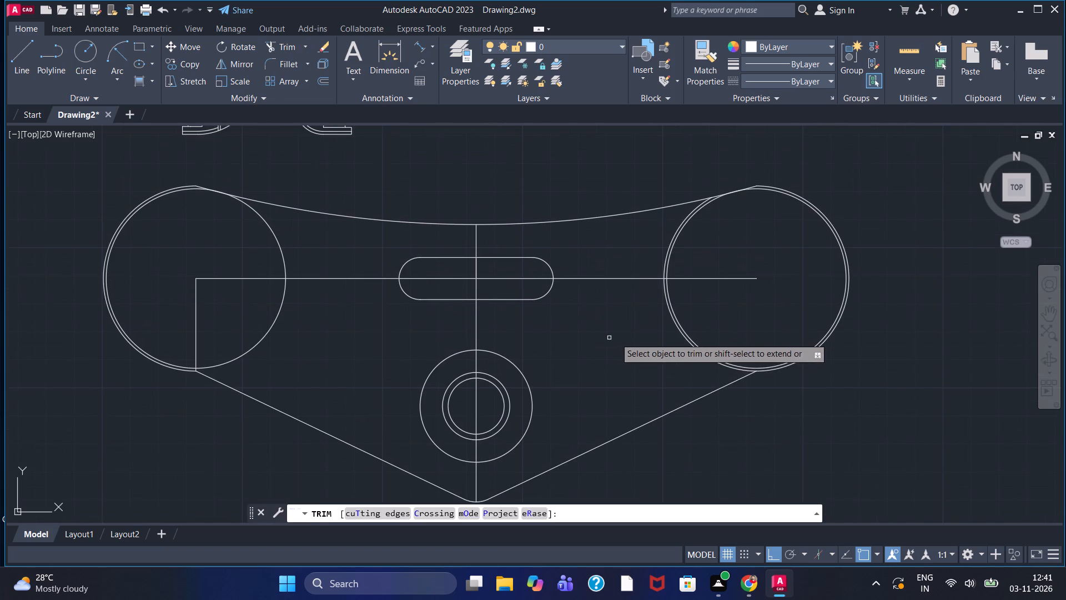
left_click(668, 306)
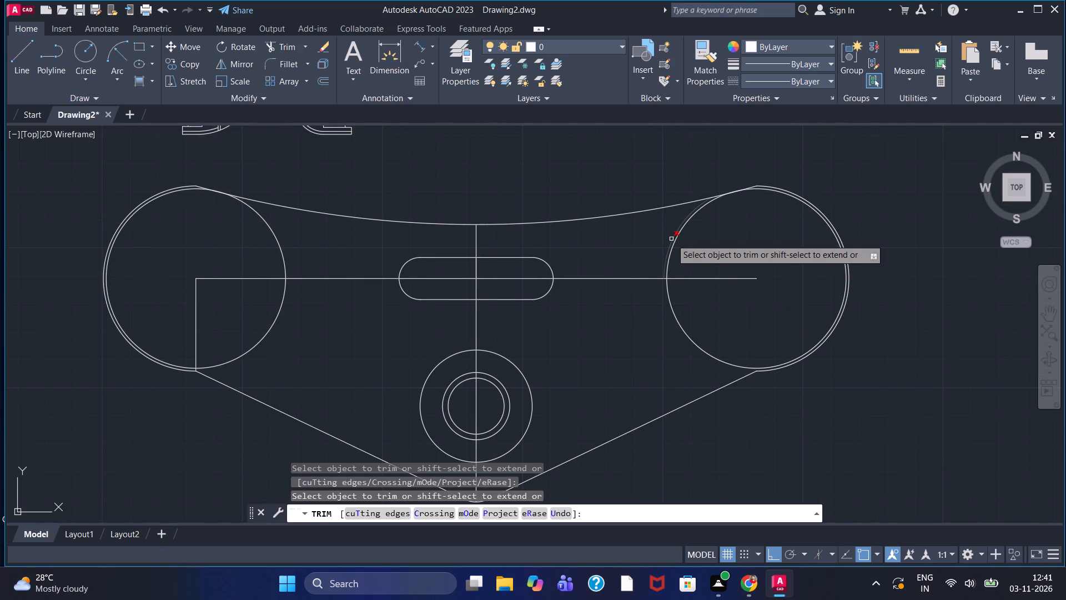
left_click(671, 239)
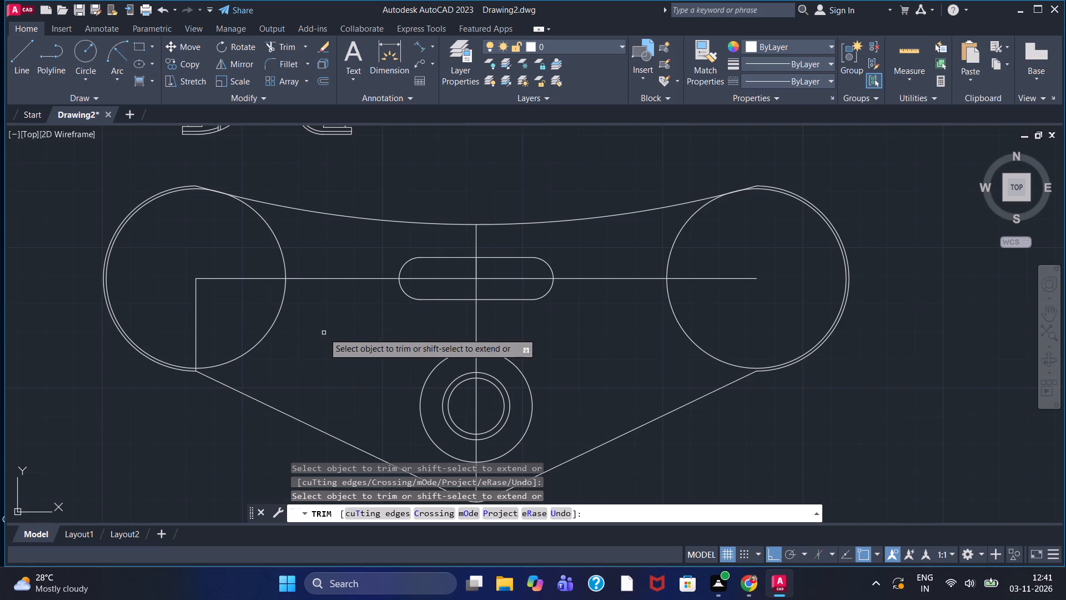
Draw a circle of radius 20 at the centre of the right circle pair and another at the centre of the left pair.
left_click(90, 49)
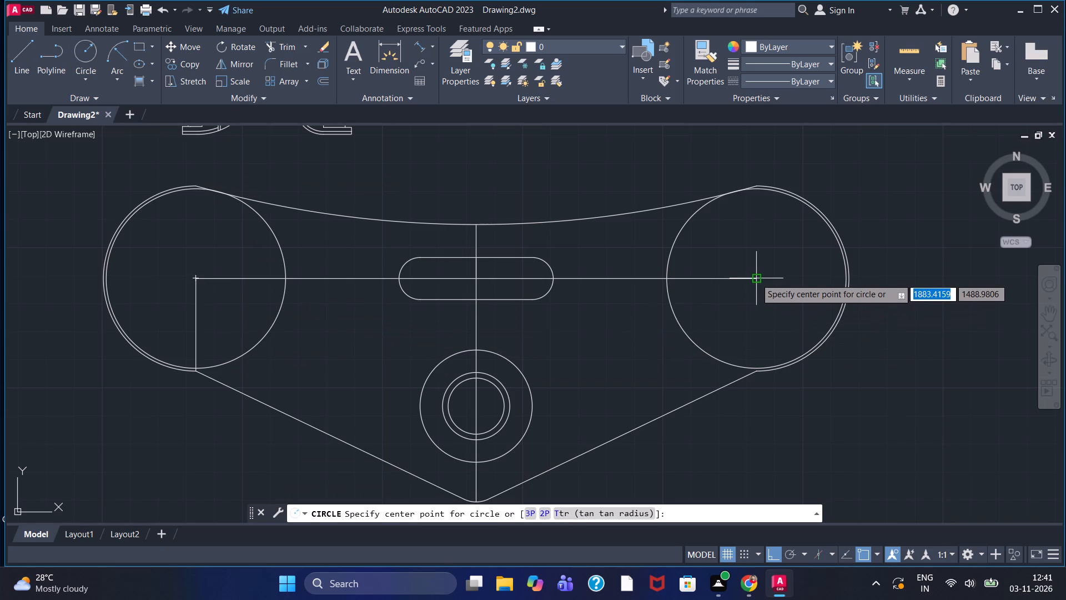
left_click(756, 278)
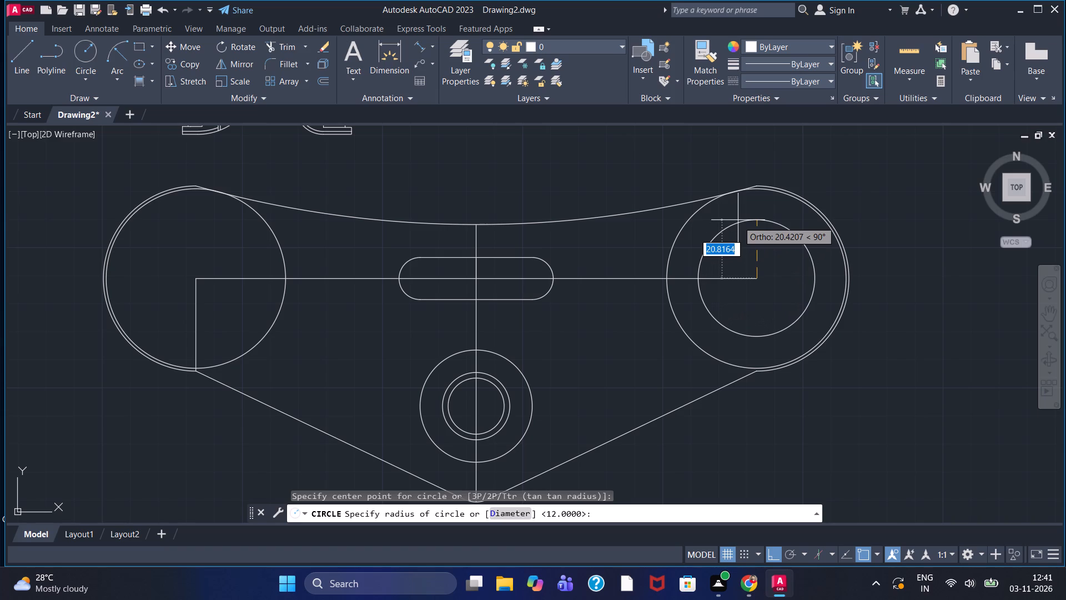
type("20")
key("Return")
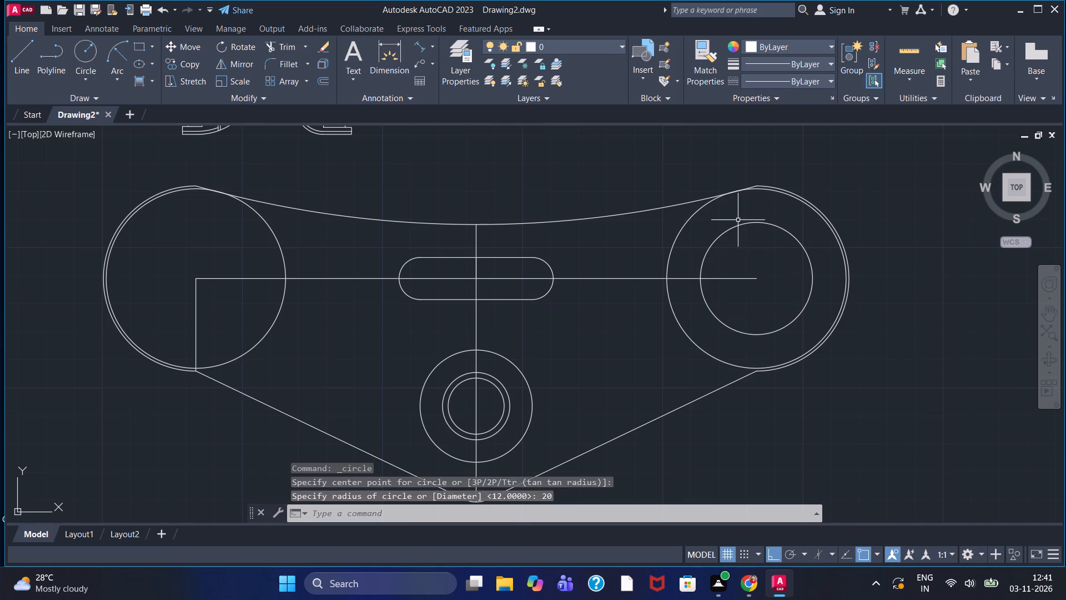
left_click(86, 51)
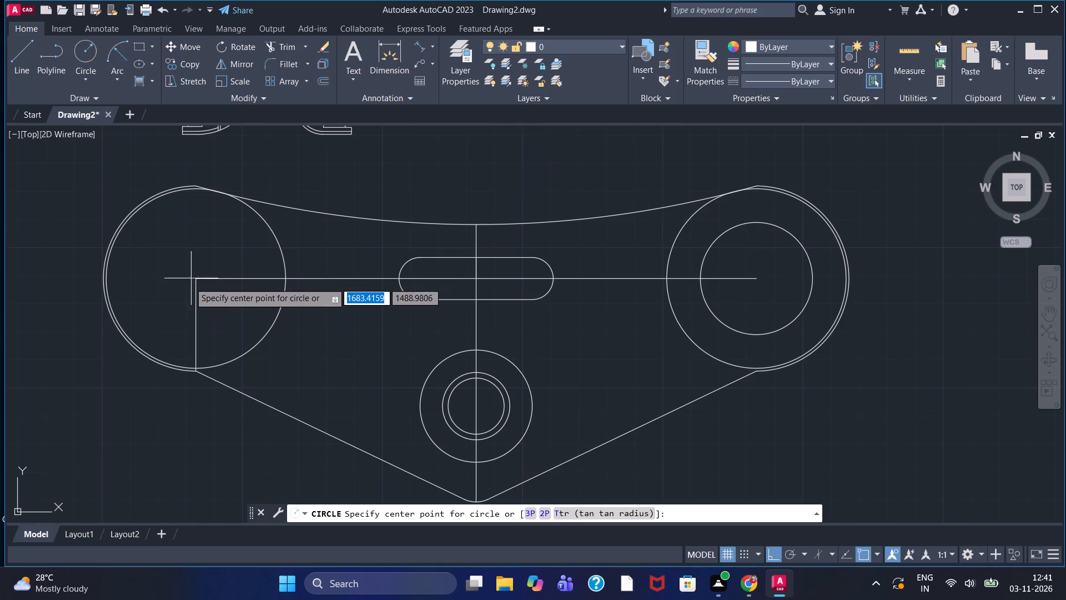
left_click(194, 281)
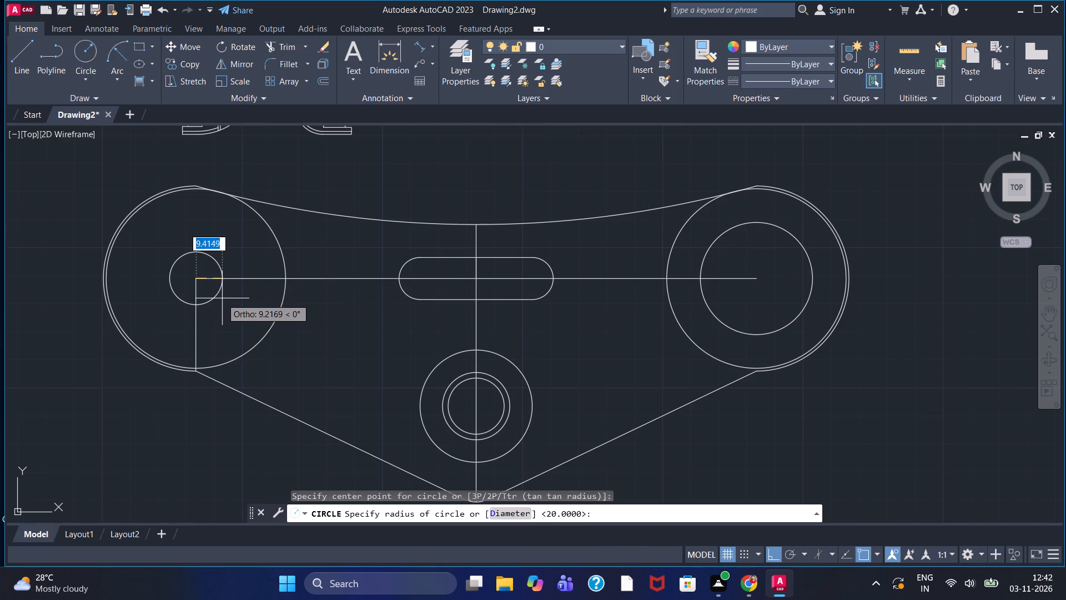
type("20")
key("Return")
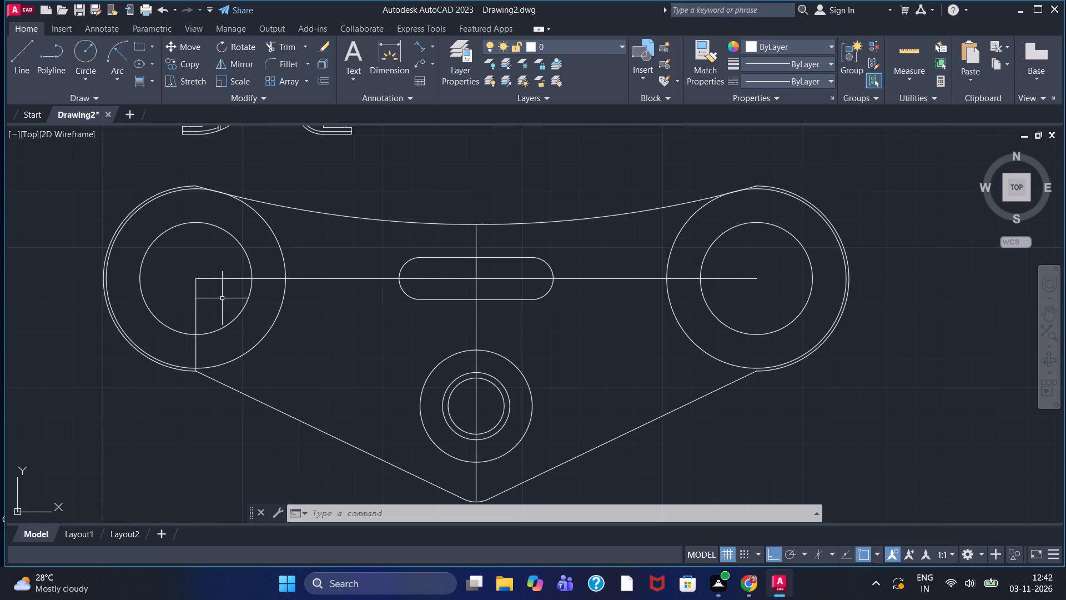
Erase the horizontal centre line, the vertical radius line in the left circle pair, and the long vertical centre line.
scroll(222, 298, "up", 1)
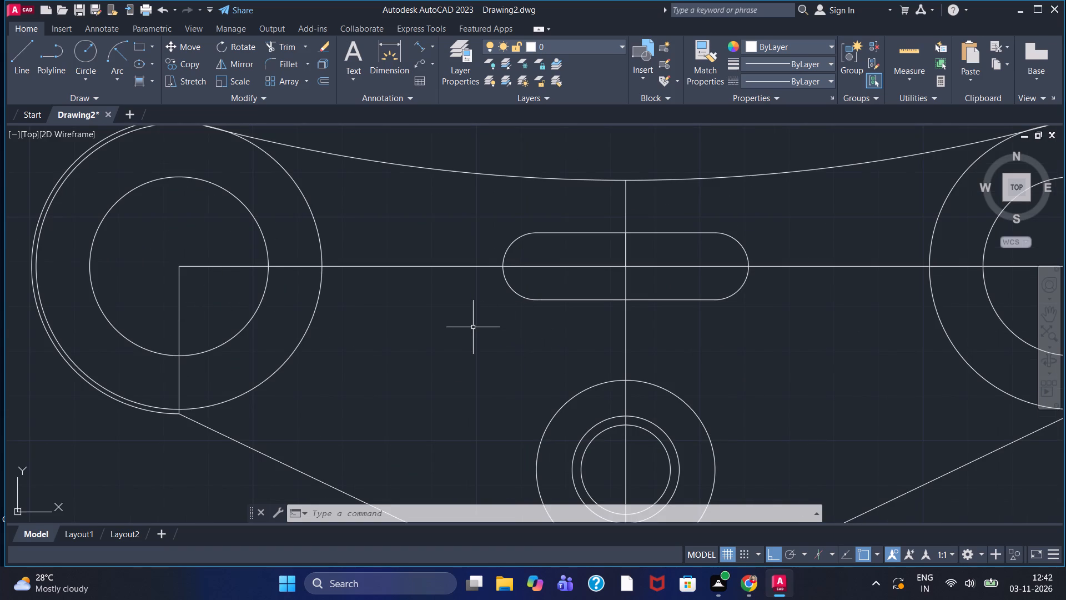
left_click(570, 266)
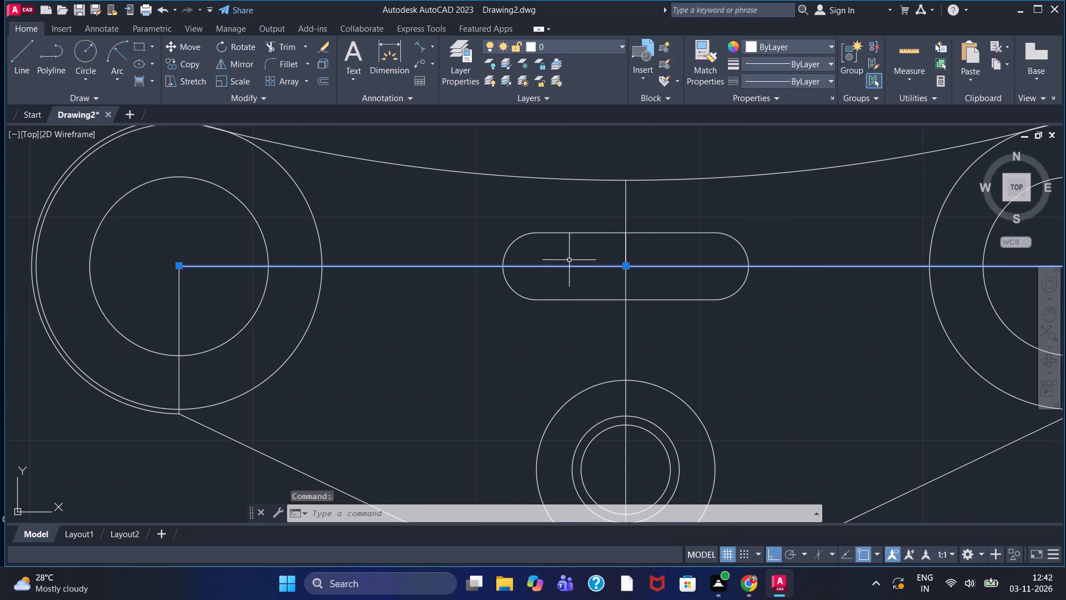
right_click(571, 248)
left_click(594, 298)
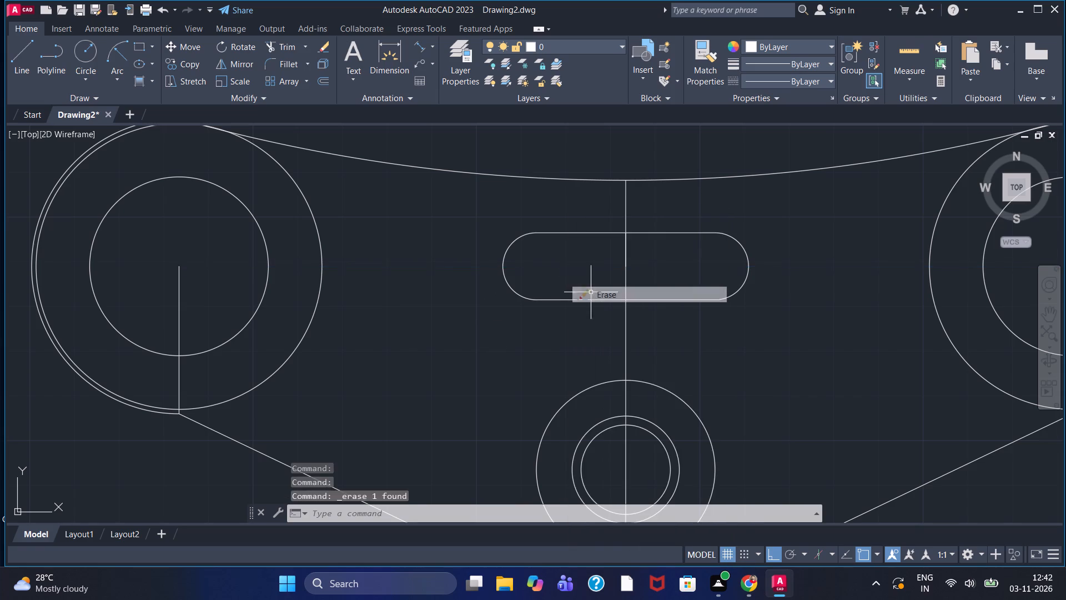
scroll(336, 324, "down", 2)
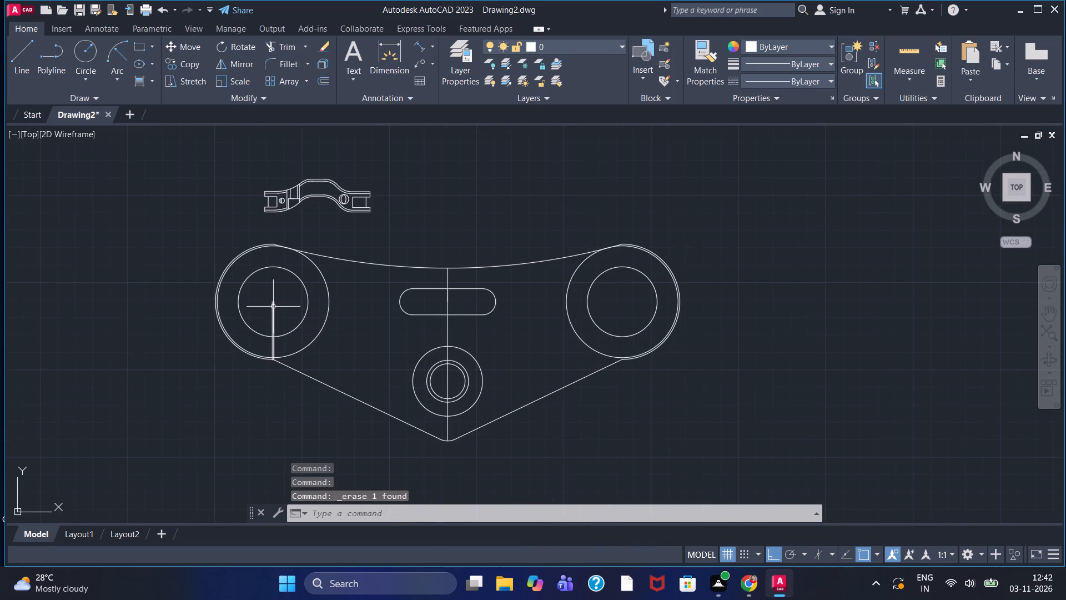
double_click(273, 307)
right_click(273, 307)
left_click(308, 295)
double_click(448, 329)
right_click(494, 326)
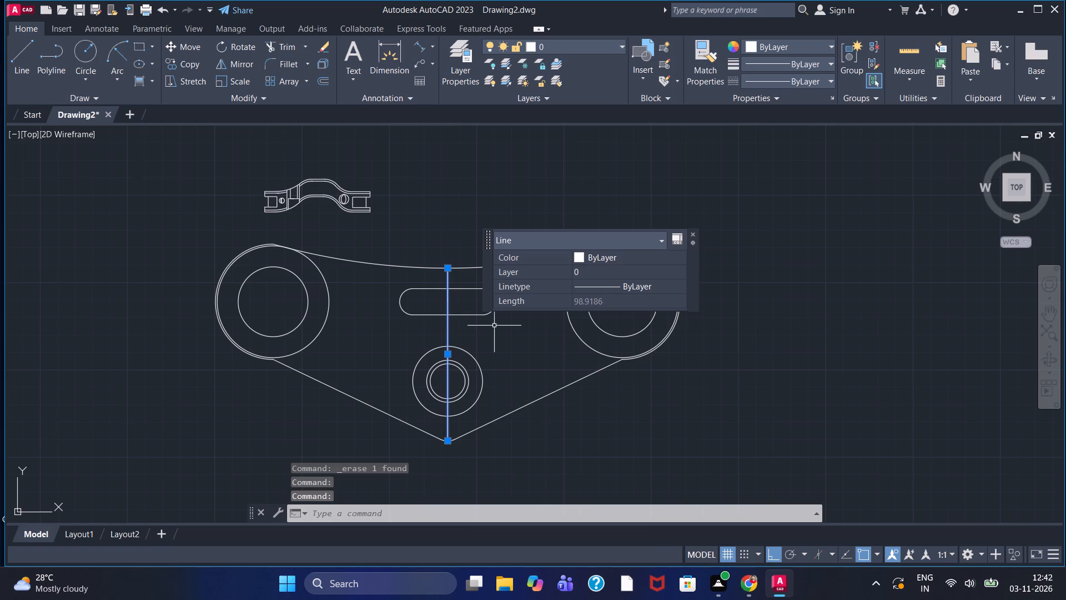
double_click(528, 293)
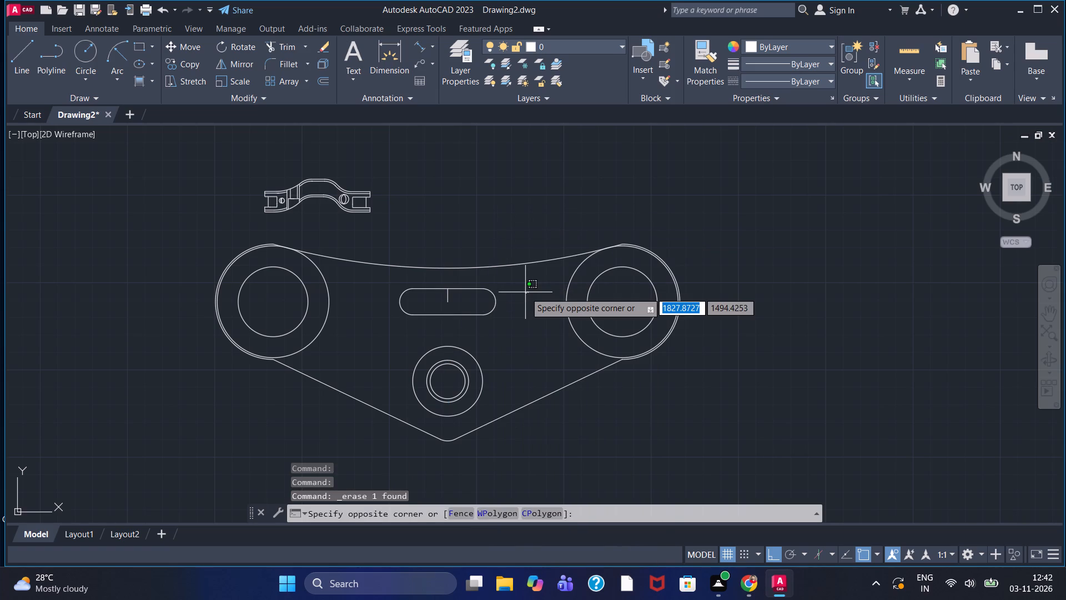
key("Escape")
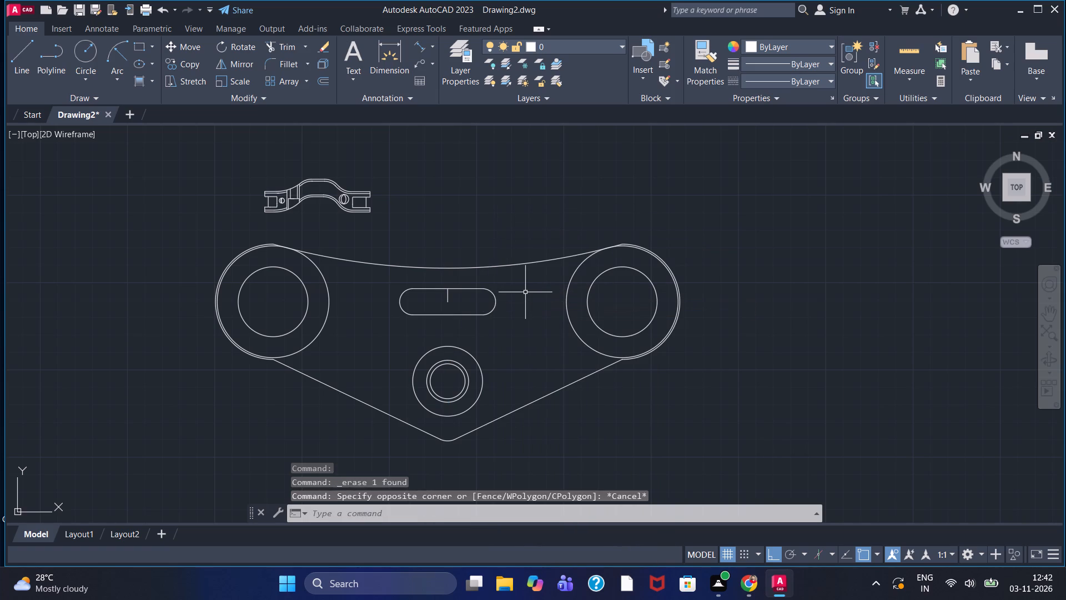
Add centre marks to the concentric circles below the slot, the left and right end circles, and both rounded slot ends.
key("c")
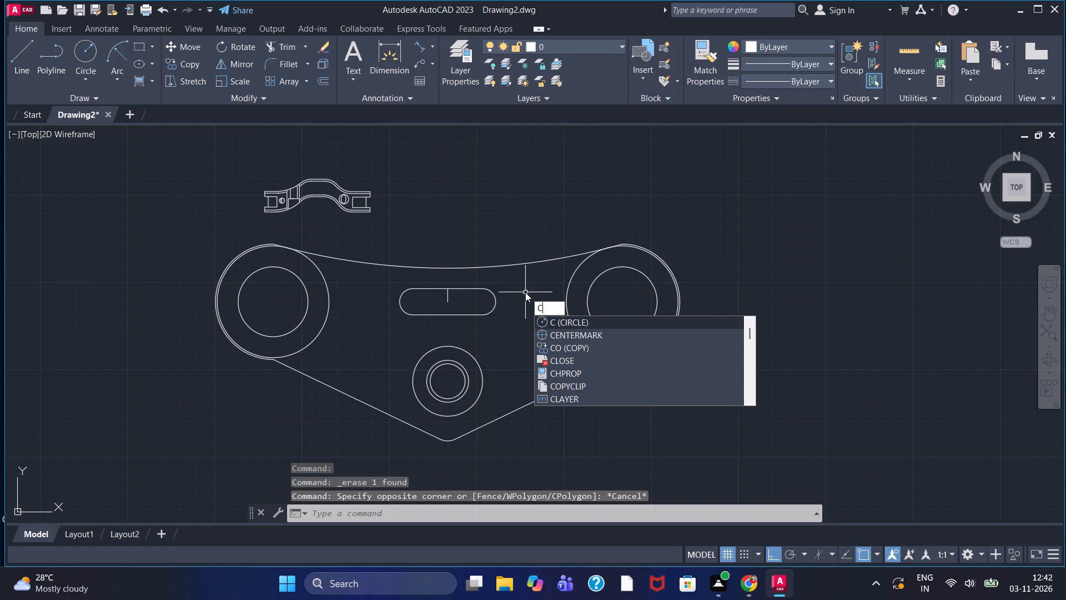
type("mm")
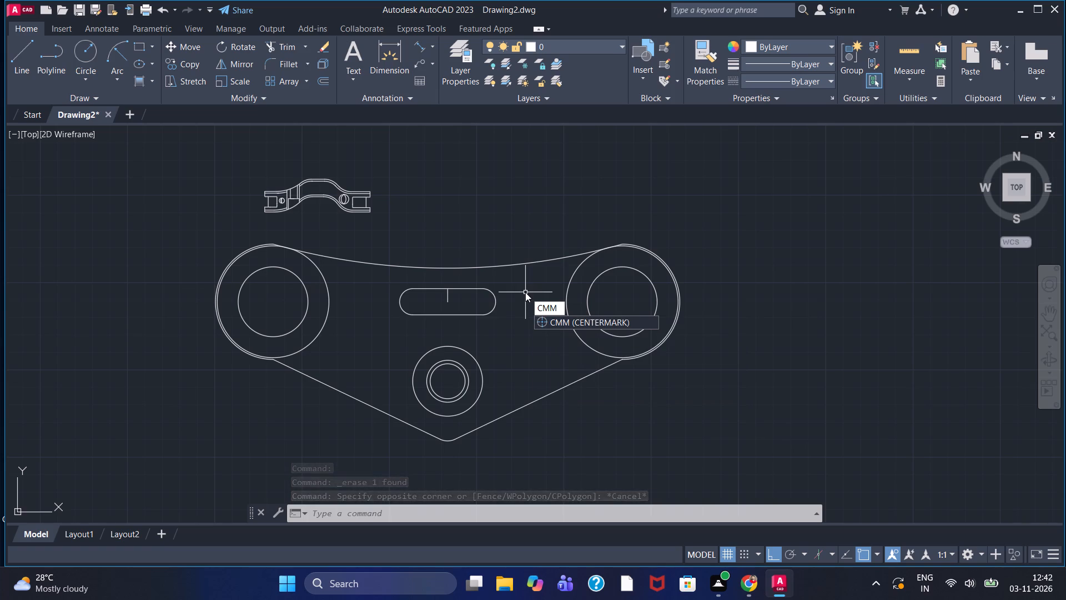
key("Return")
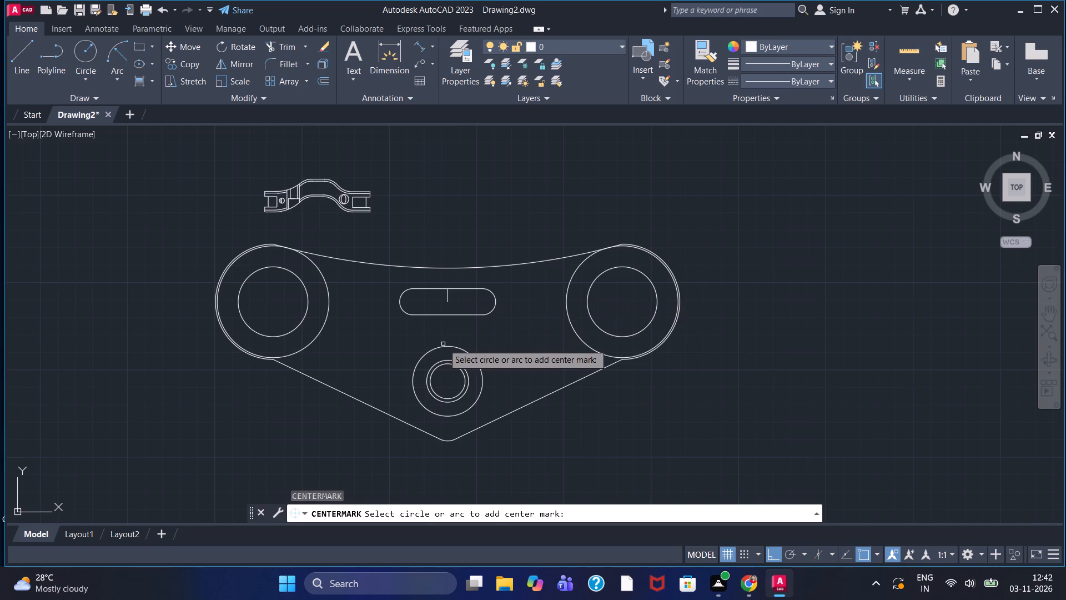
left_click(445, 346)
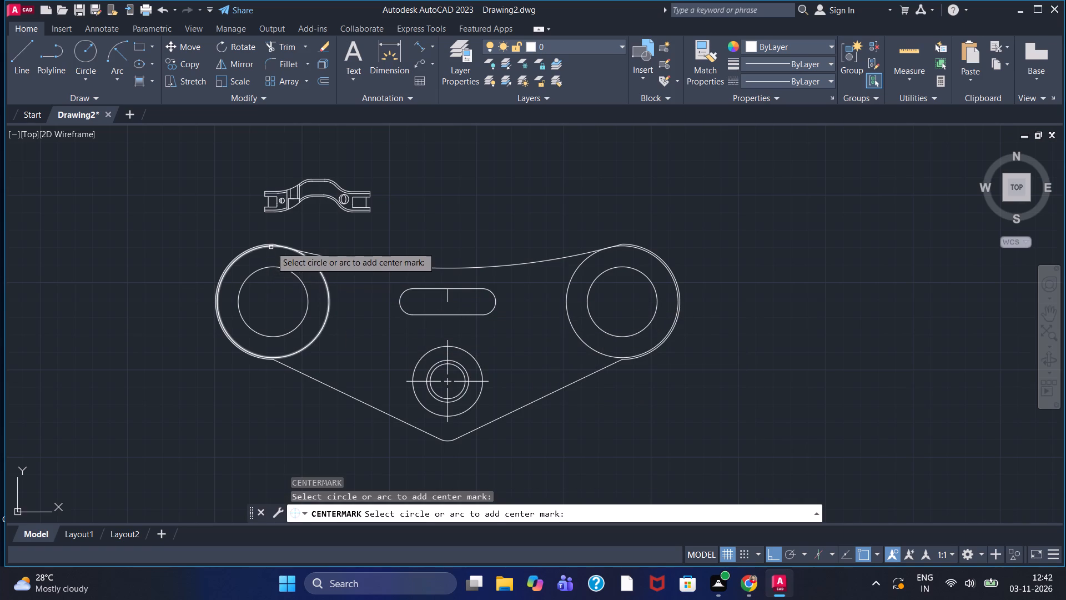
left_click(271, 247)
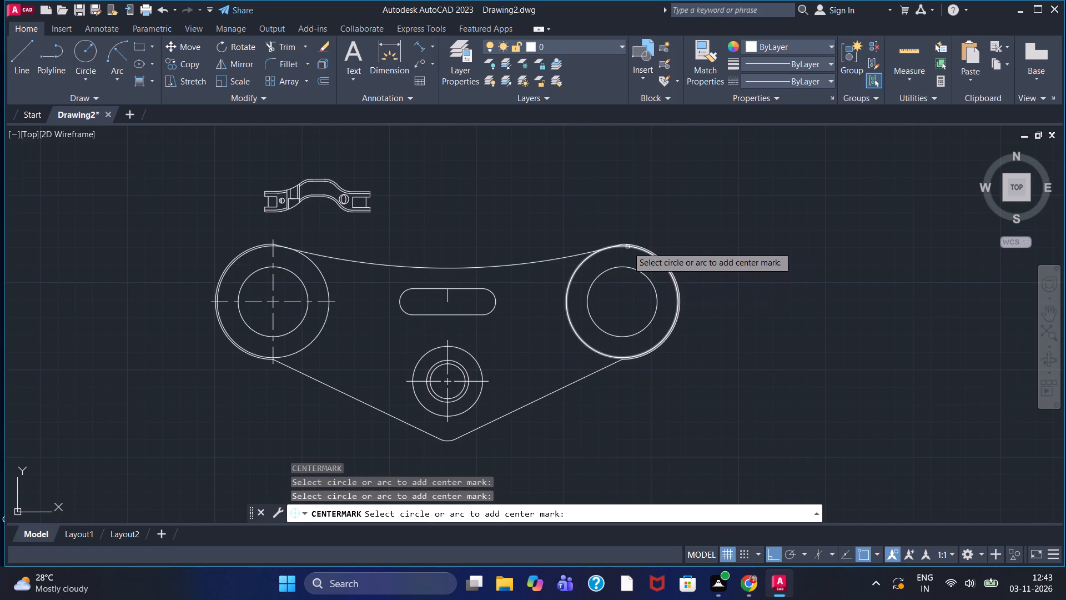
left_click(627, 247)
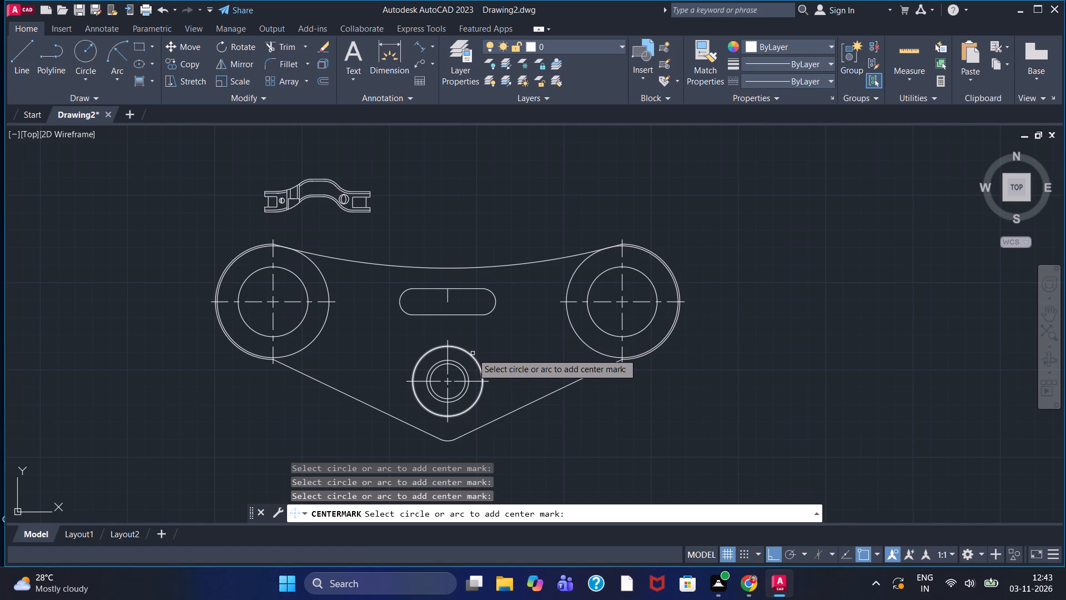
left_click(457, 289)
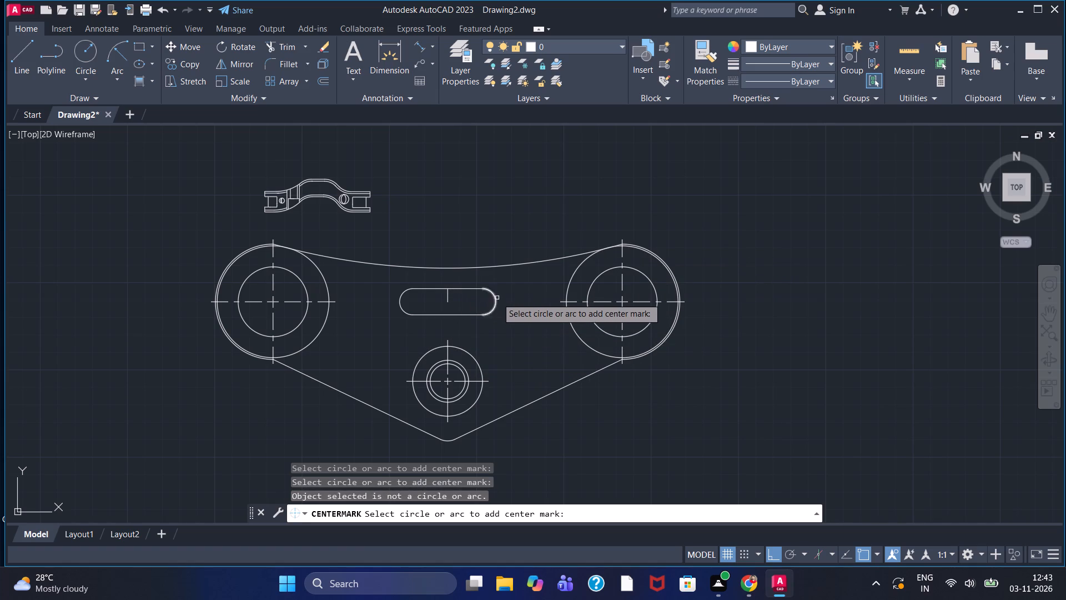
left_click(495, 298)
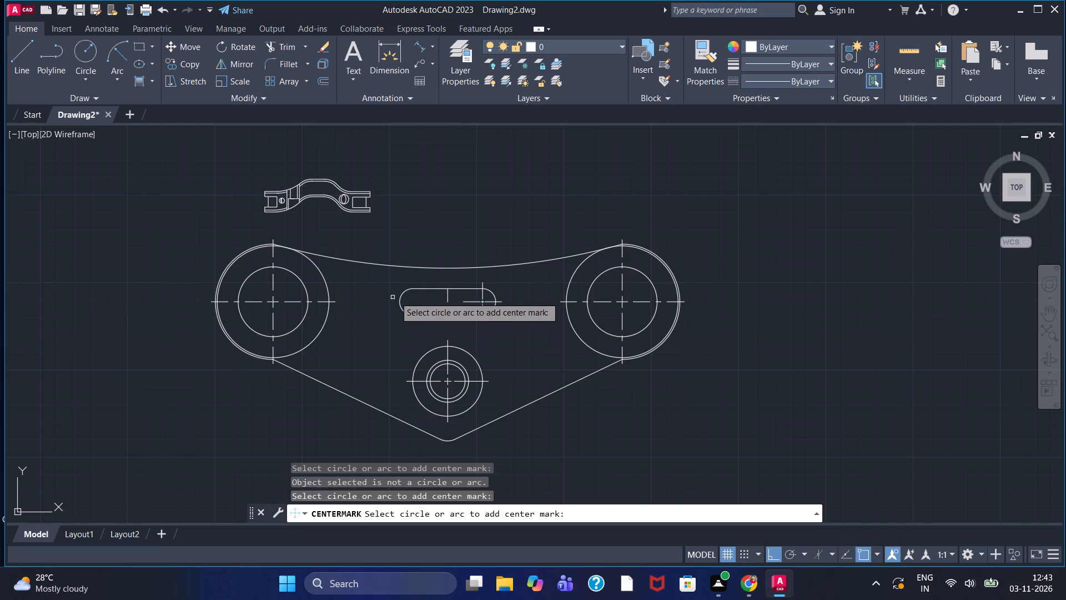
left_click(399, 298)
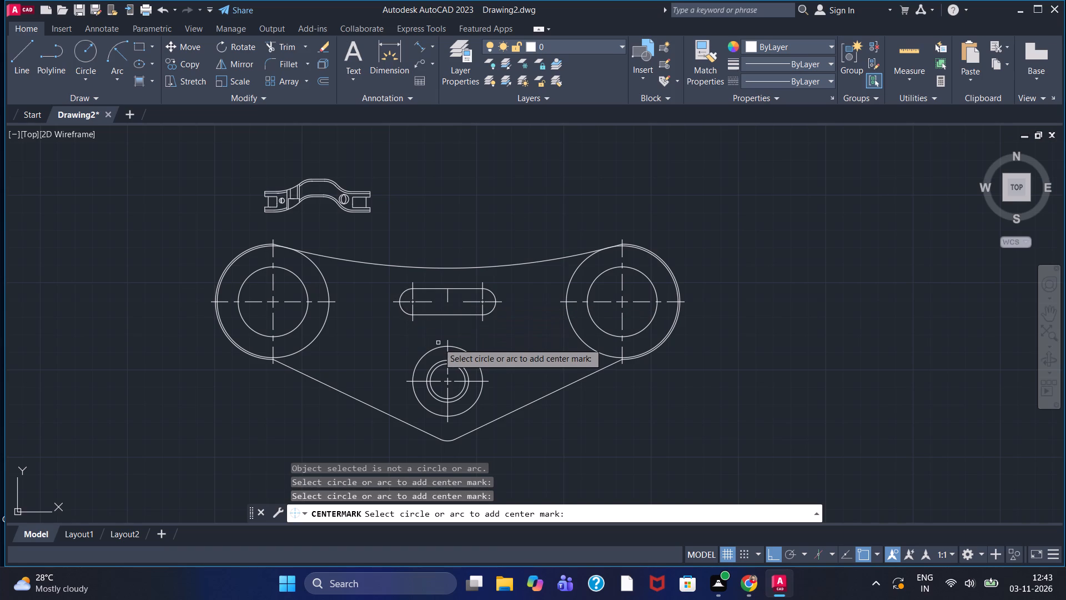
key("Escape")
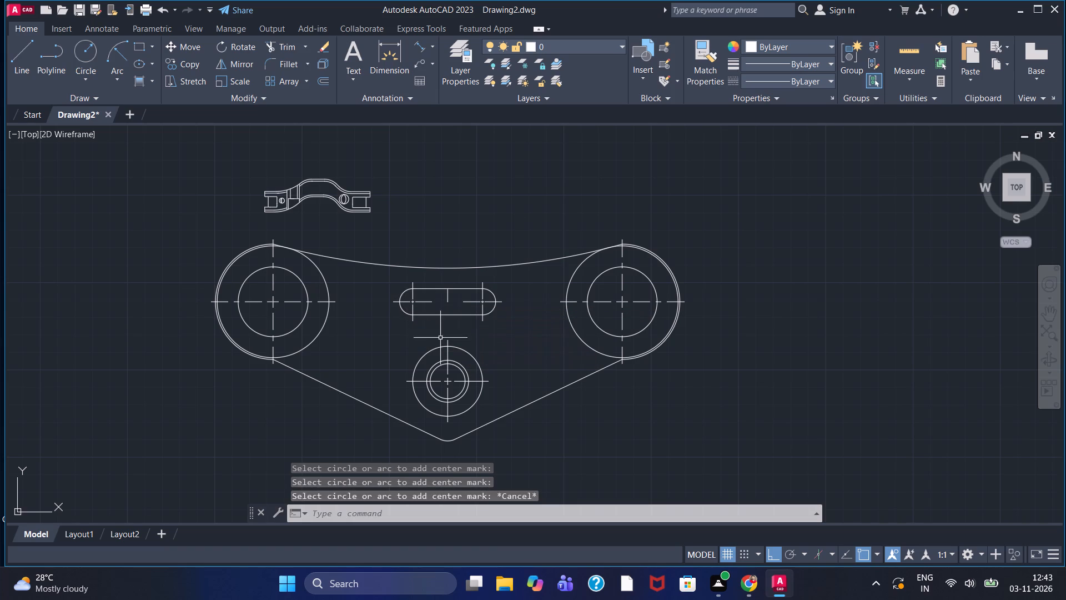
Erase the short vertical line inside the upper half of the slot.
left_click(447, 296)
right_click(460, 223)
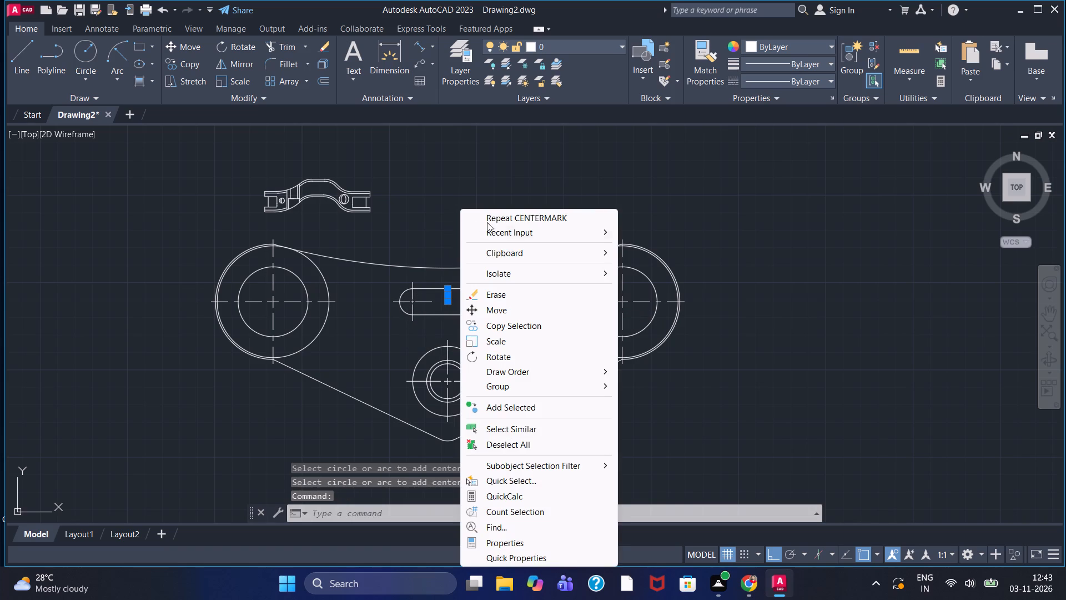
left_click(494, 292)
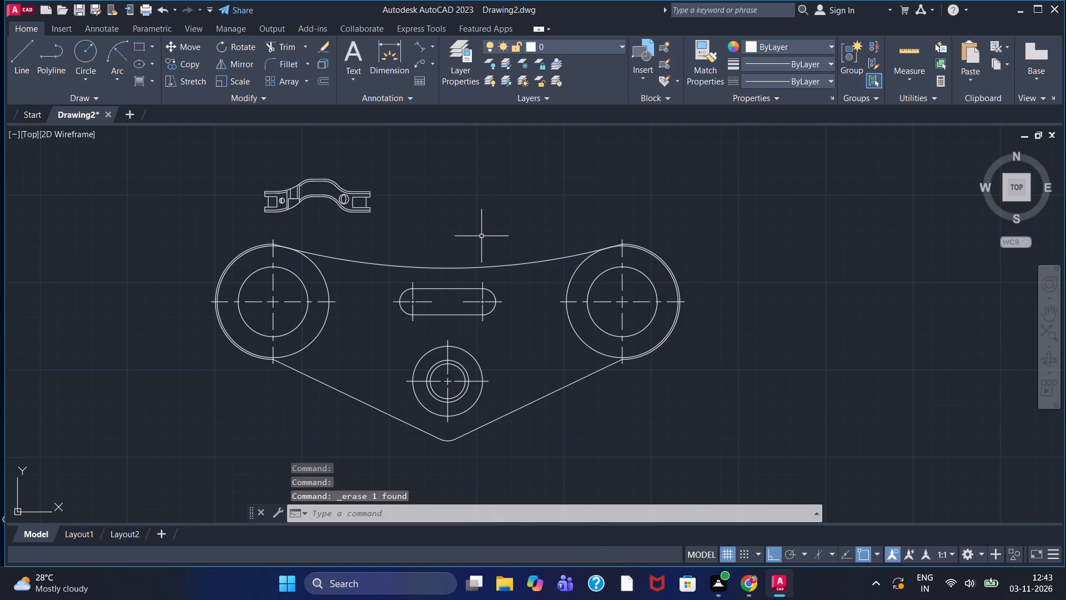
key("Escape")
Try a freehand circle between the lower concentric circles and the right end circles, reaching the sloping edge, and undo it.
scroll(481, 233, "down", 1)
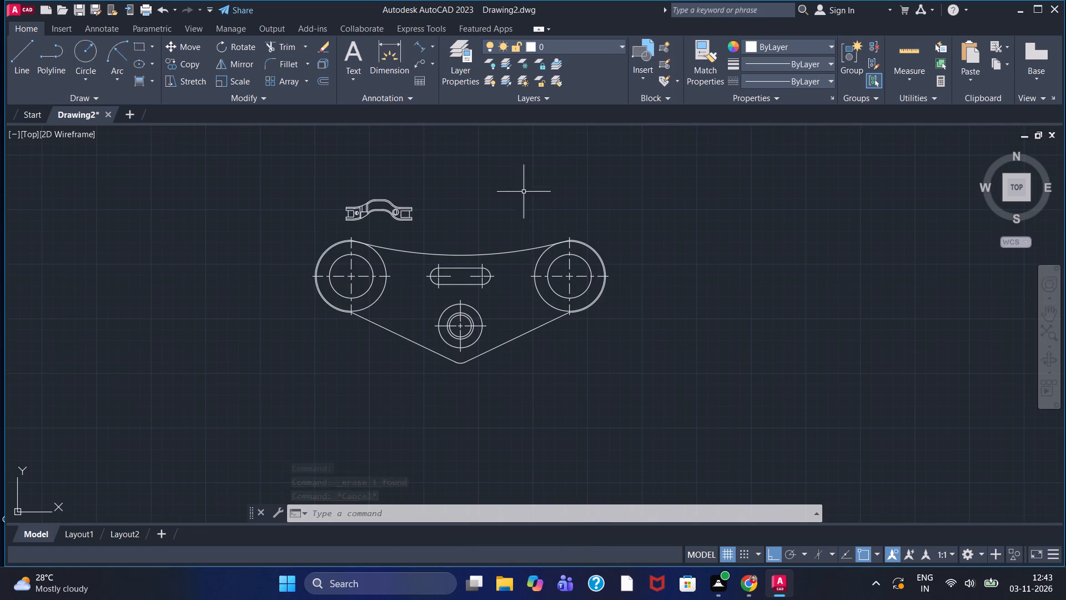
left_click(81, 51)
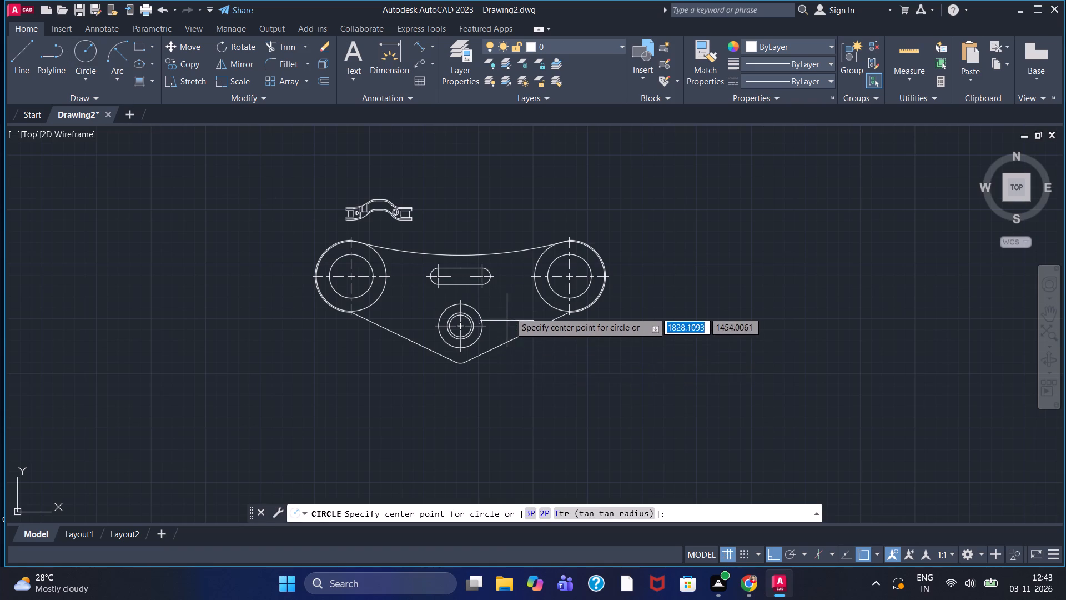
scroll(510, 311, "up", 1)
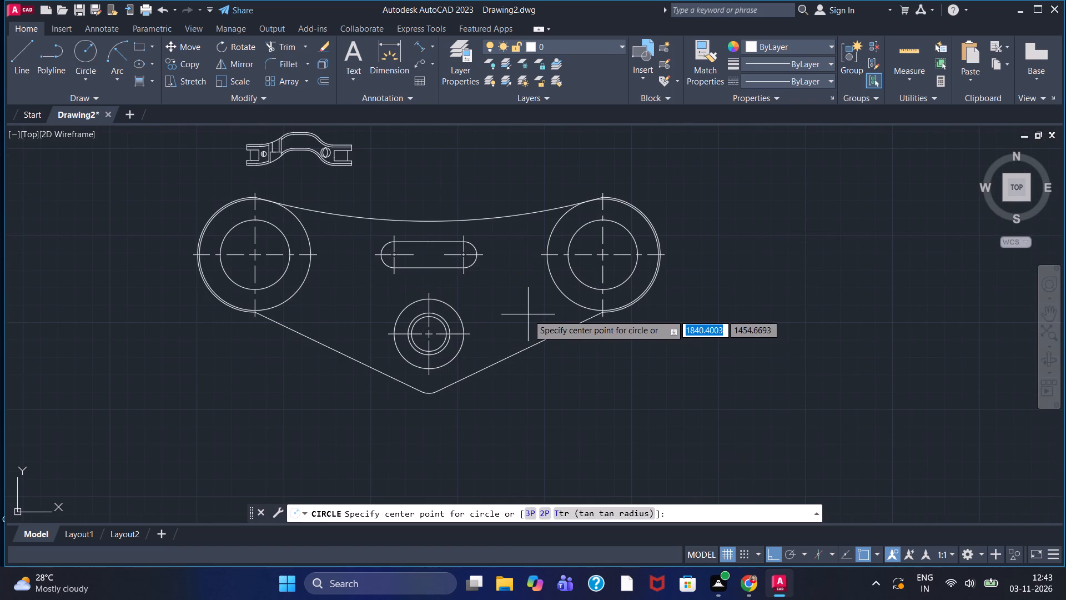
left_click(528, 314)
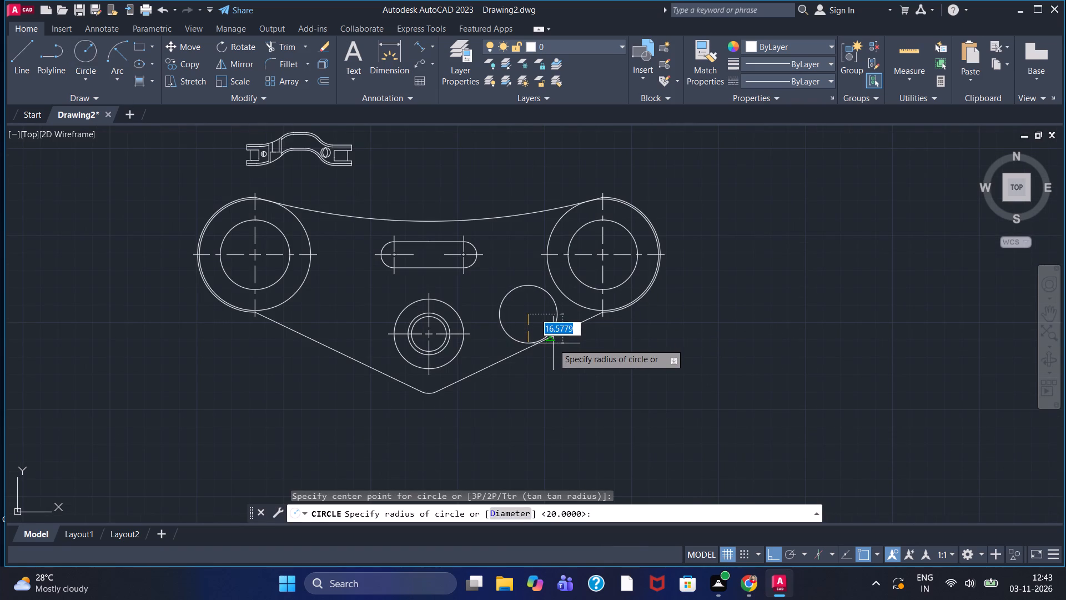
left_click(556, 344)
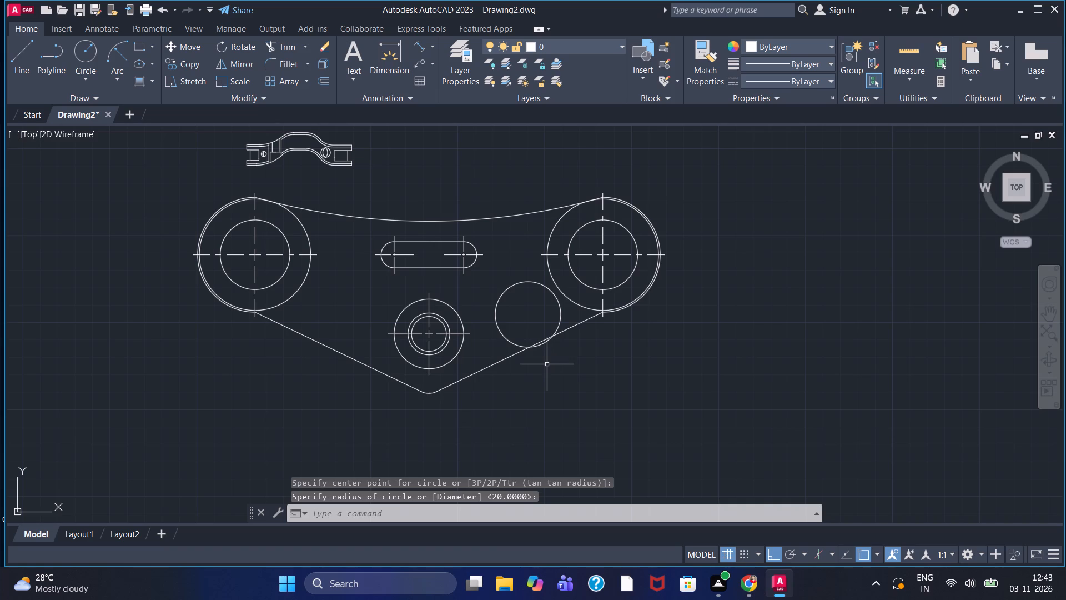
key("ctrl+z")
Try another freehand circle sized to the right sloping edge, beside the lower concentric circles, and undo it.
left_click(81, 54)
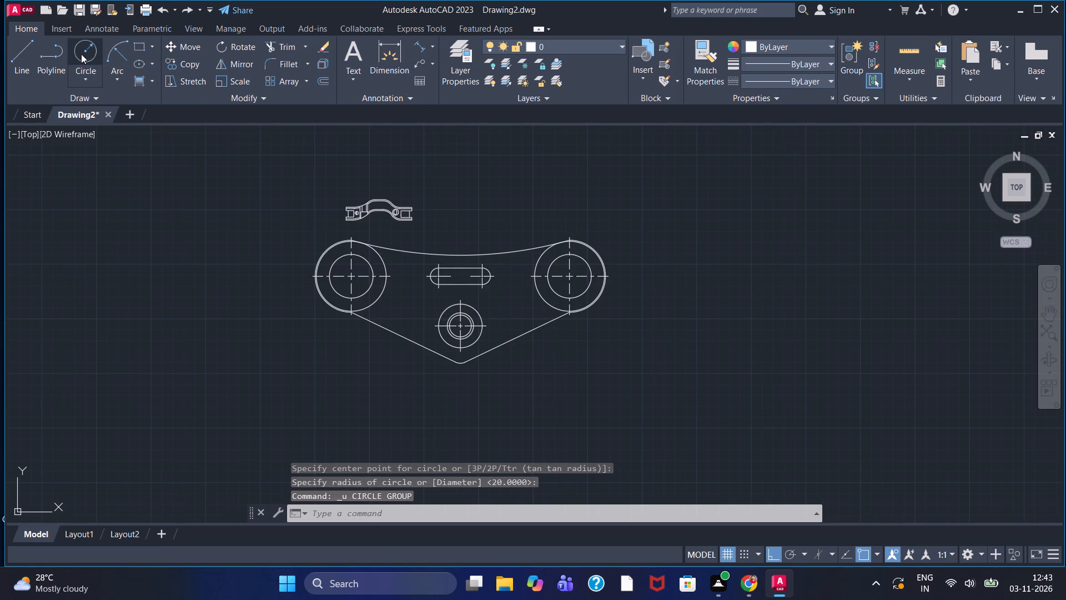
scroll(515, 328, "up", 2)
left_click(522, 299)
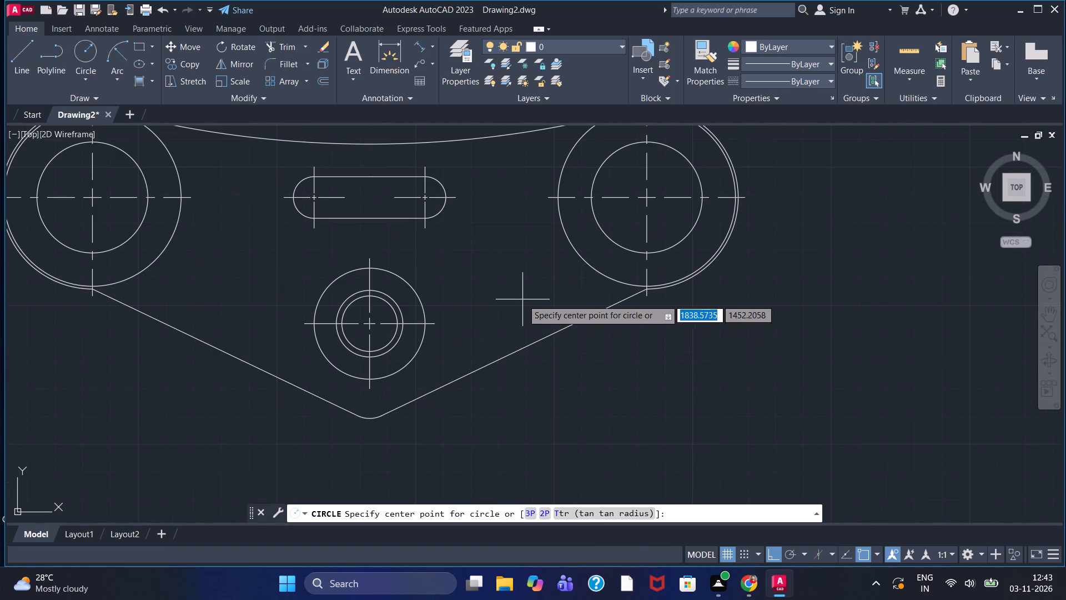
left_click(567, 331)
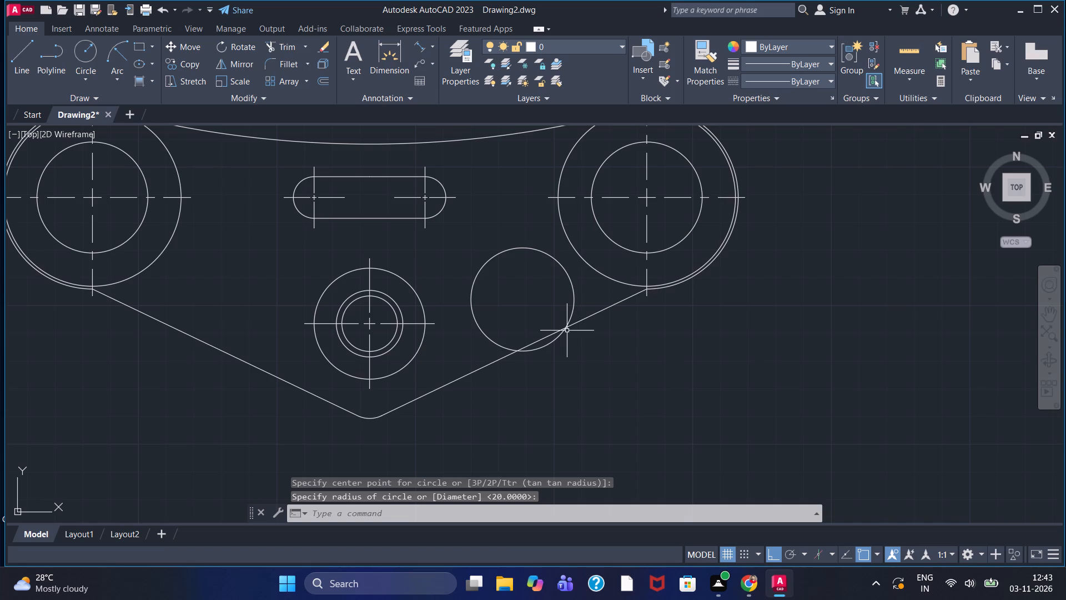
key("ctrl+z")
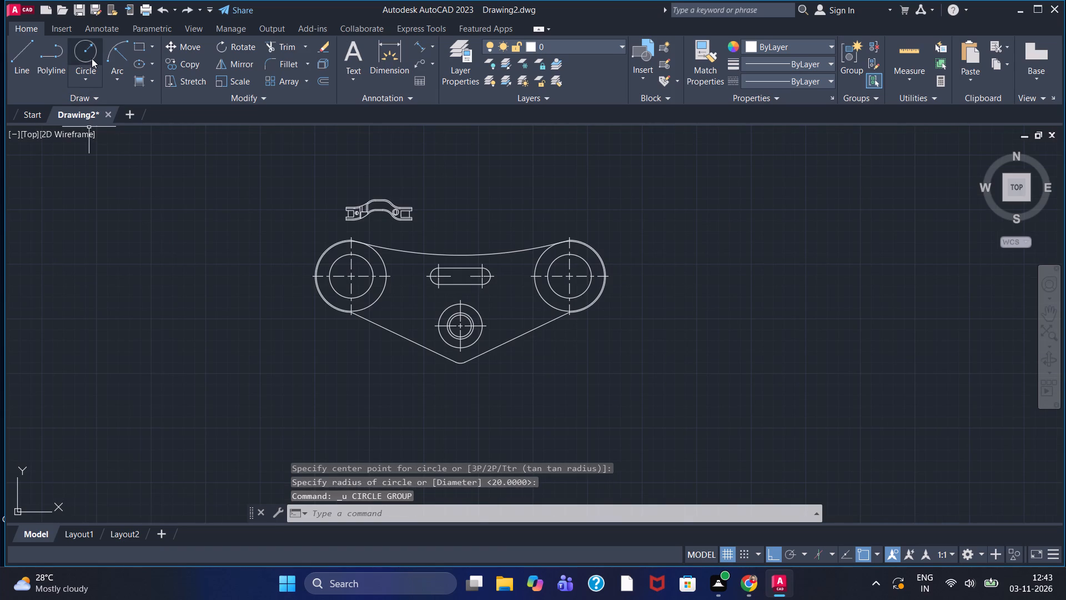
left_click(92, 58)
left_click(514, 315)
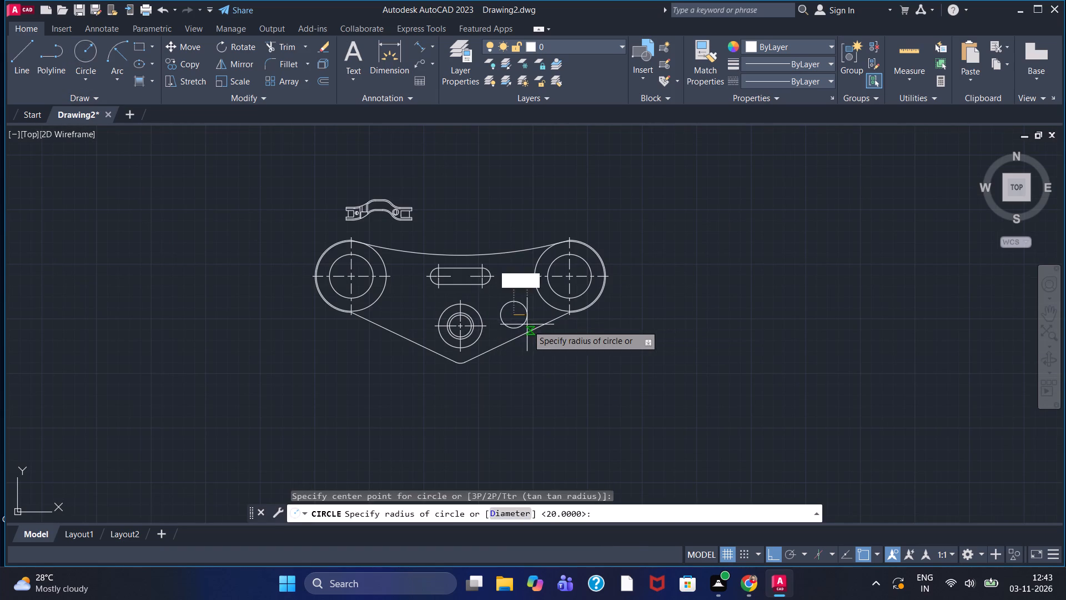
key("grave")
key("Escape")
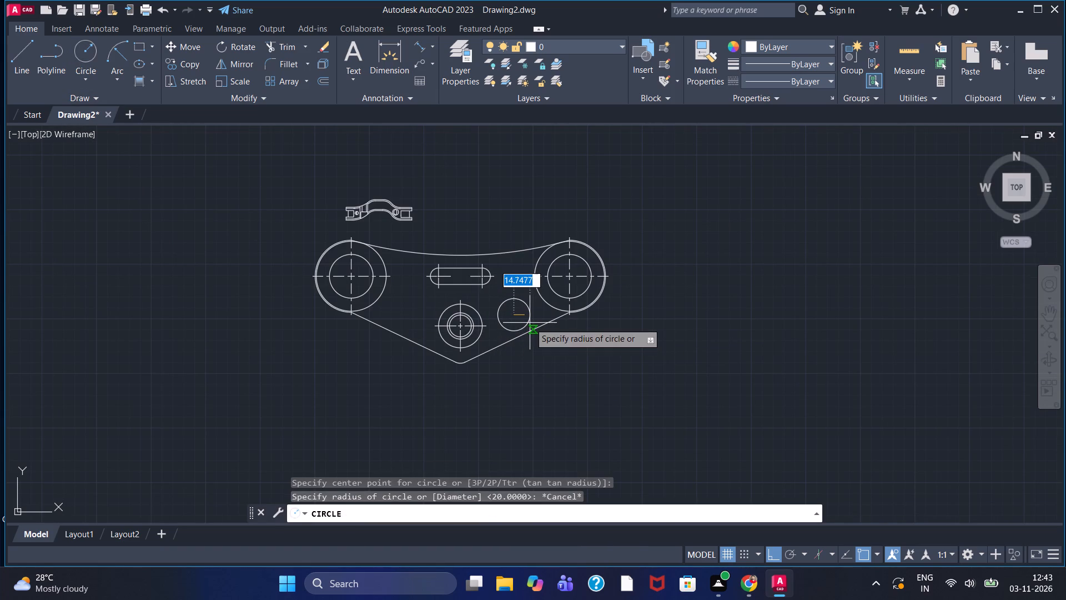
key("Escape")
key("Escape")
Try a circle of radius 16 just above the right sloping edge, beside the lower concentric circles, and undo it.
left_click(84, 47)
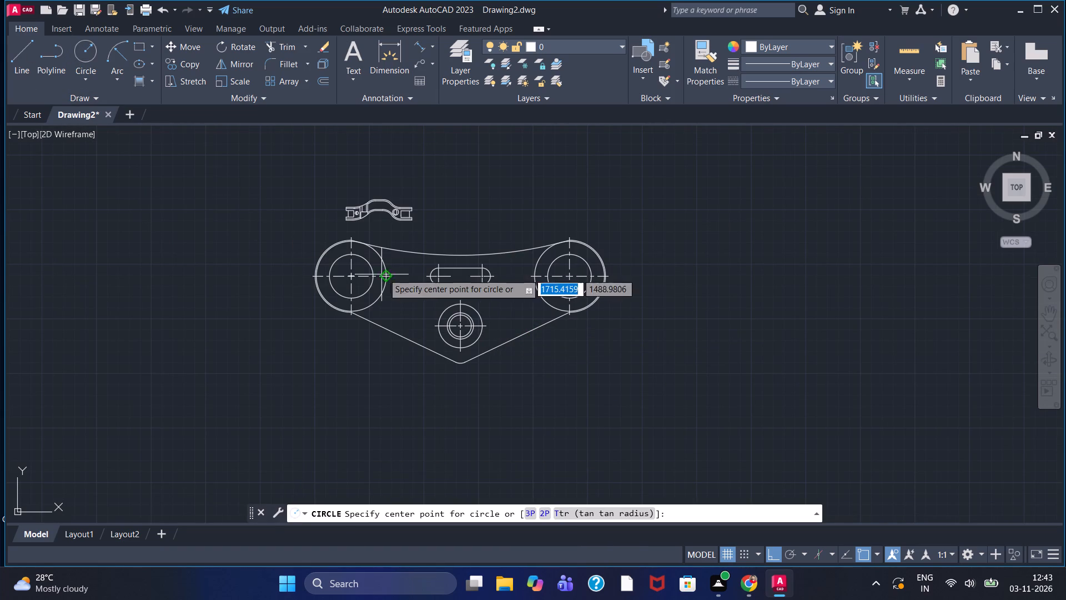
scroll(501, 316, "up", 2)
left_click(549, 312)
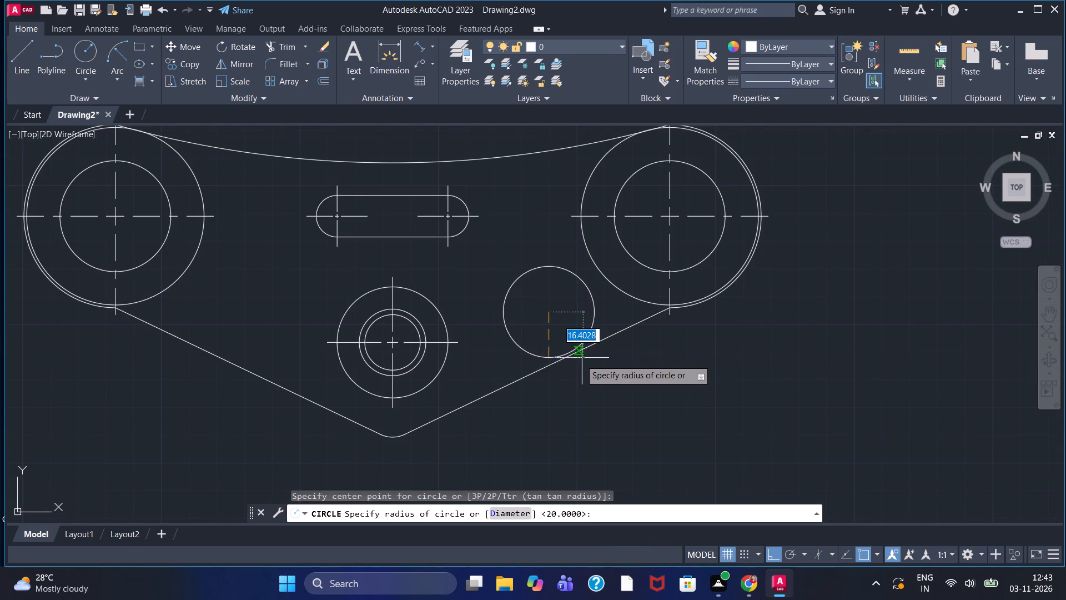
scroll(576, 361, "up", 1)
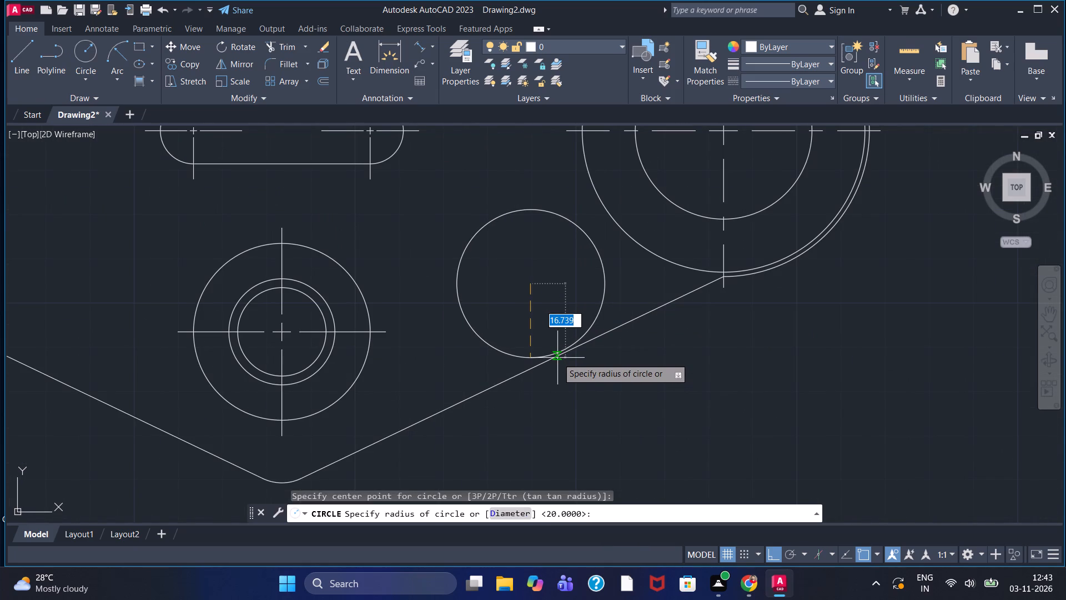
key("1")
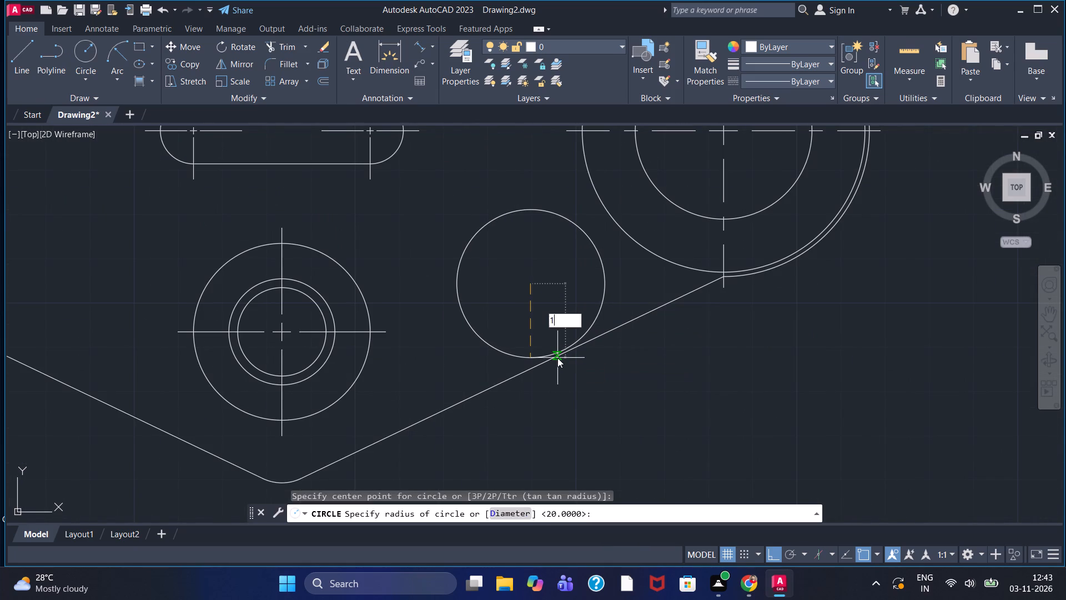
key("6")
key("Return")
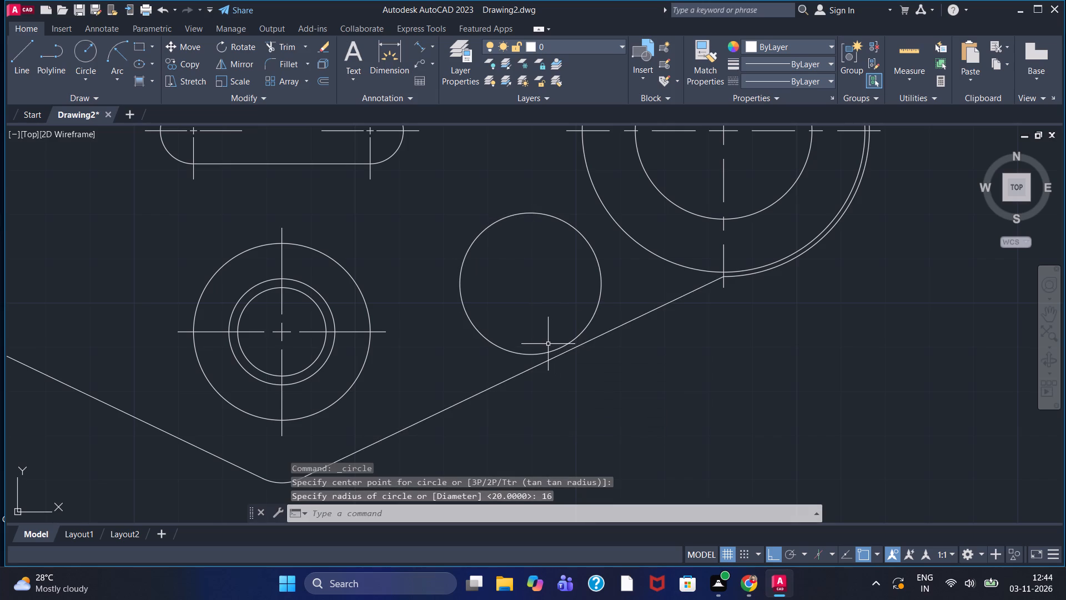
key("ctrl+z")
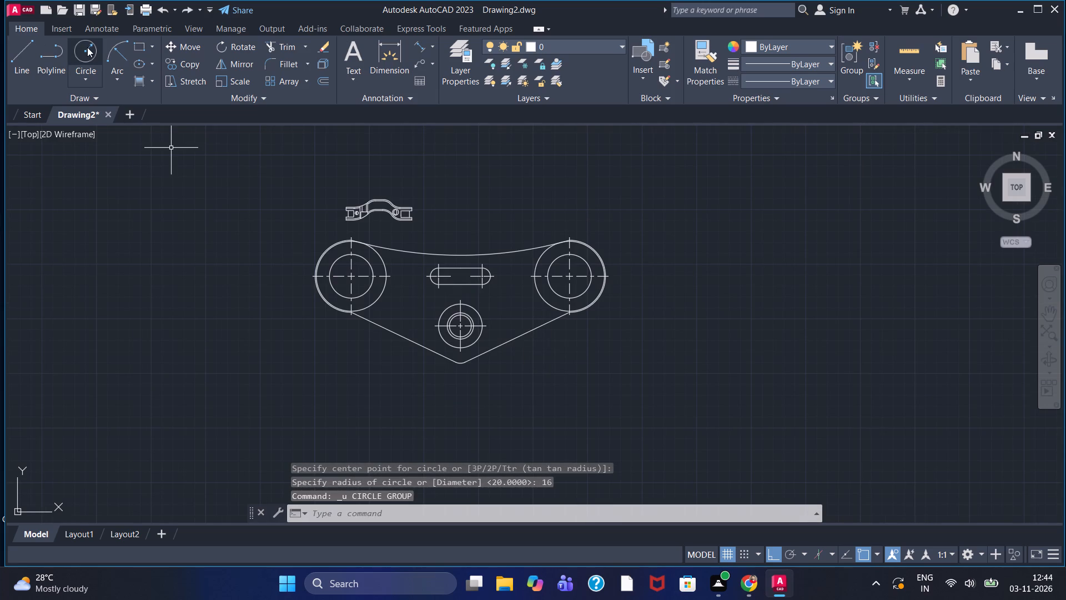
Draw a circle of radius about 16 between the lower concentric circles and the right end circles, touching the sloping edge.
left_click(87, 47)
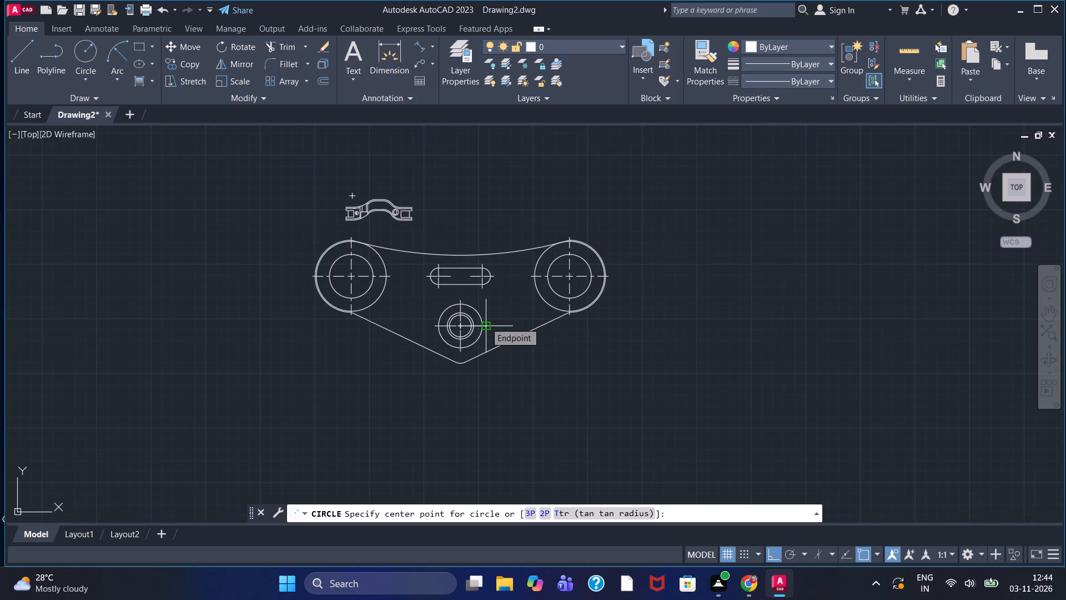
scroll(531, 336, "up", 2)
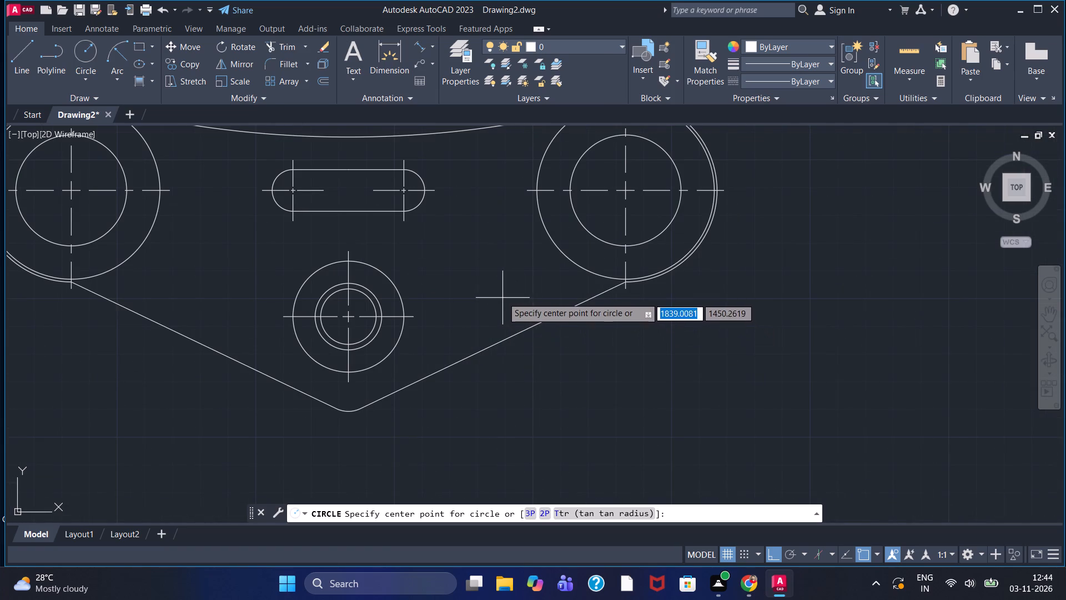
left_click(499, 293)
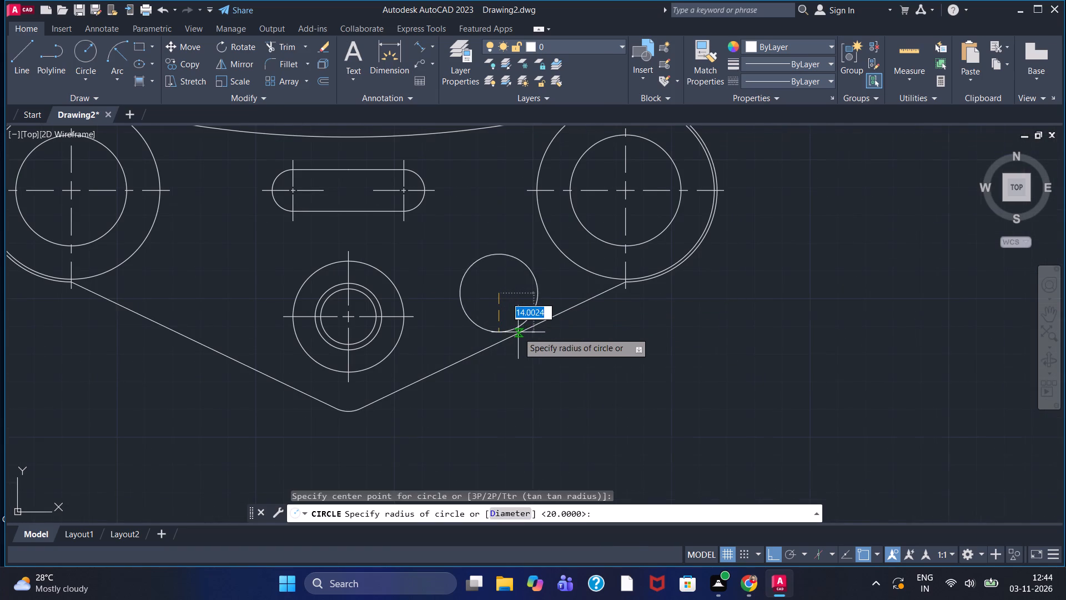
scroll(518, 332, "up", 3)
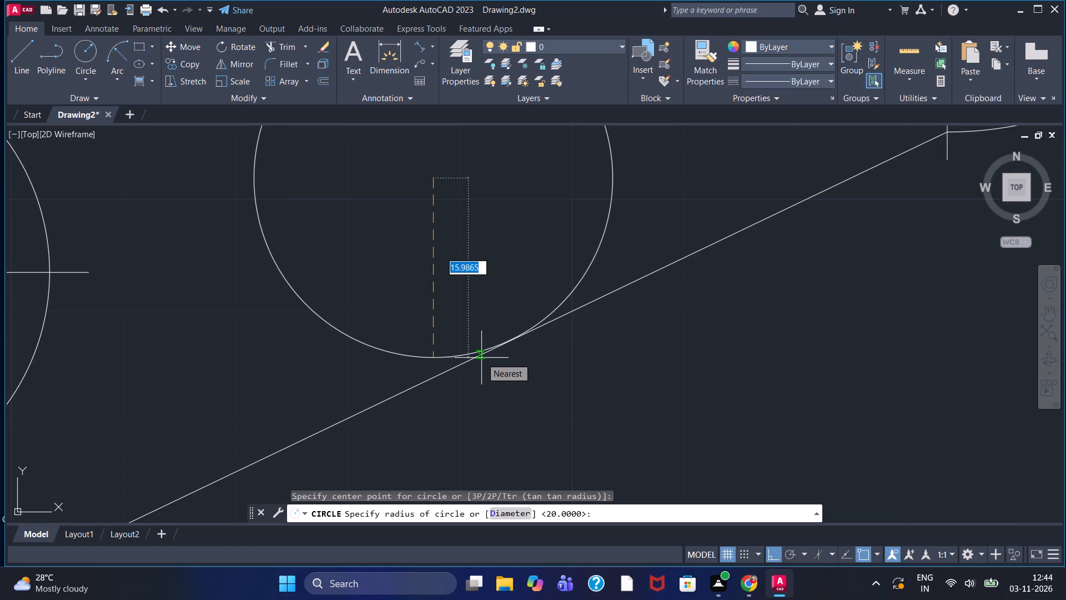
left_click(481, 358)
scroll(502, 331, "down", 3)
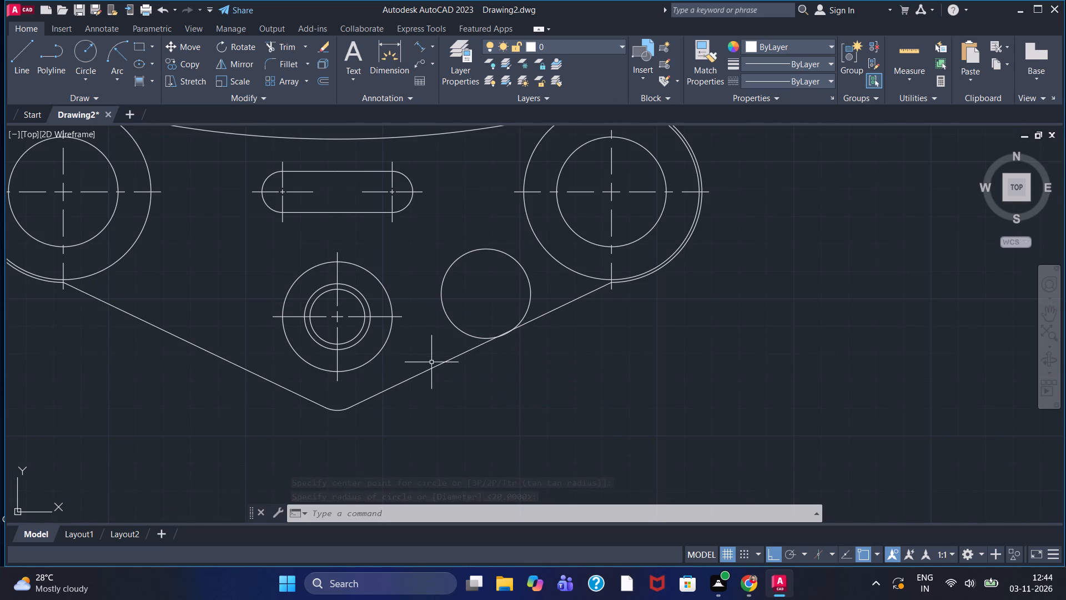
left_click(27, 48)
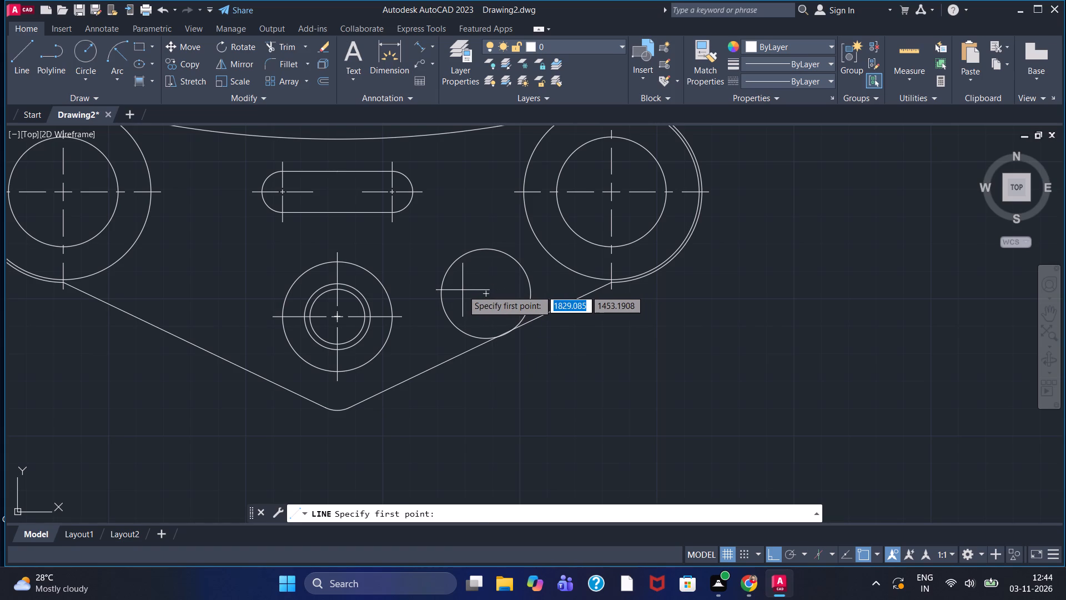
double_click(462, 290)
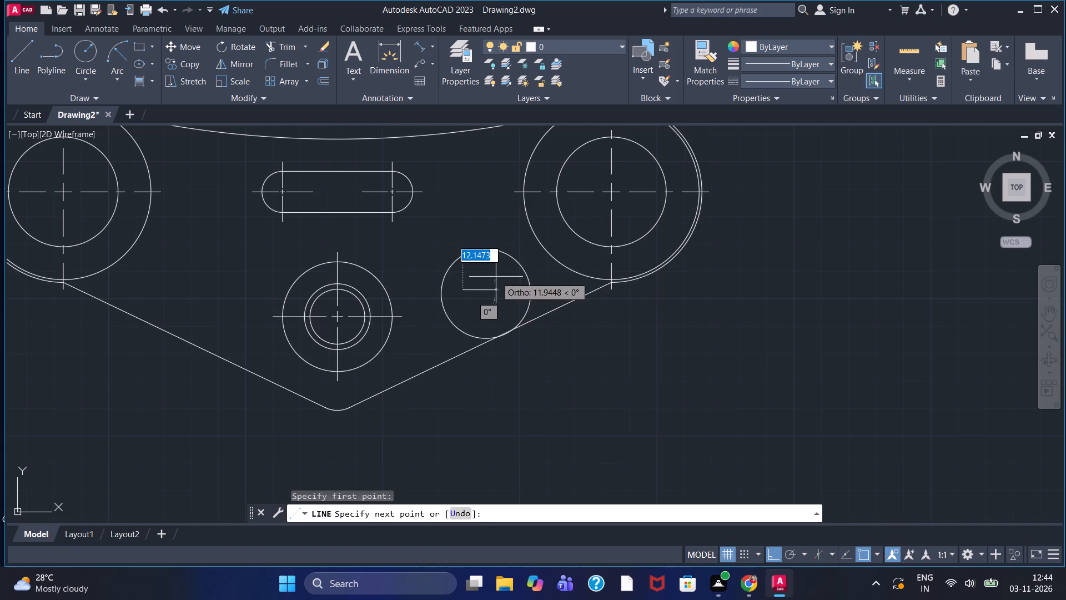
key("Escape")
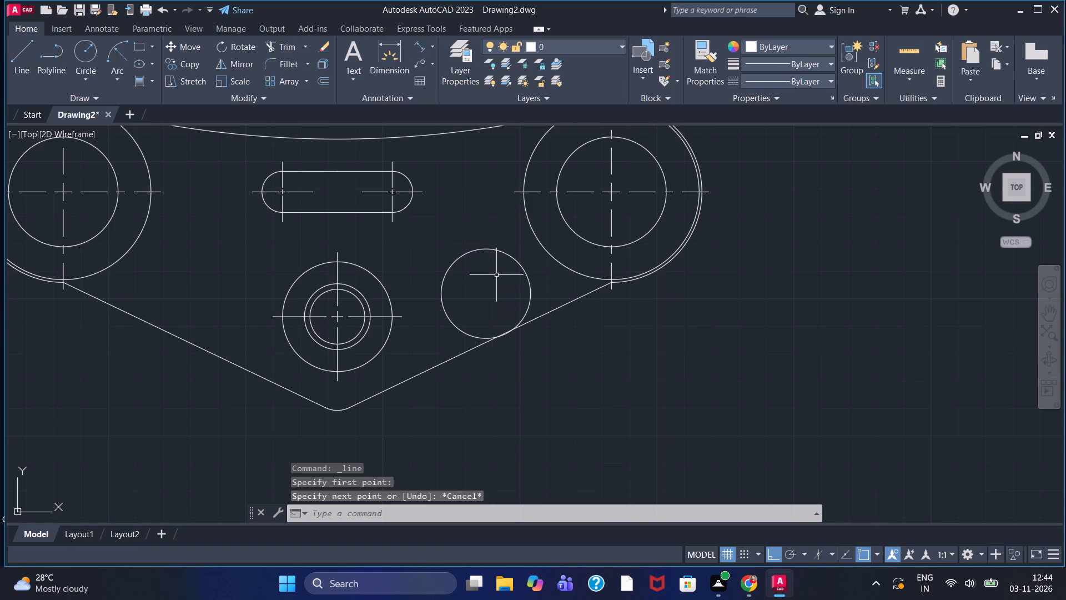
With ortho mode off, draw three connected slanted lines of 15, 10 and 15 inside the circle touching the sloping edge, leaving the lower end open.
key("F8")
left_click(24, 62)
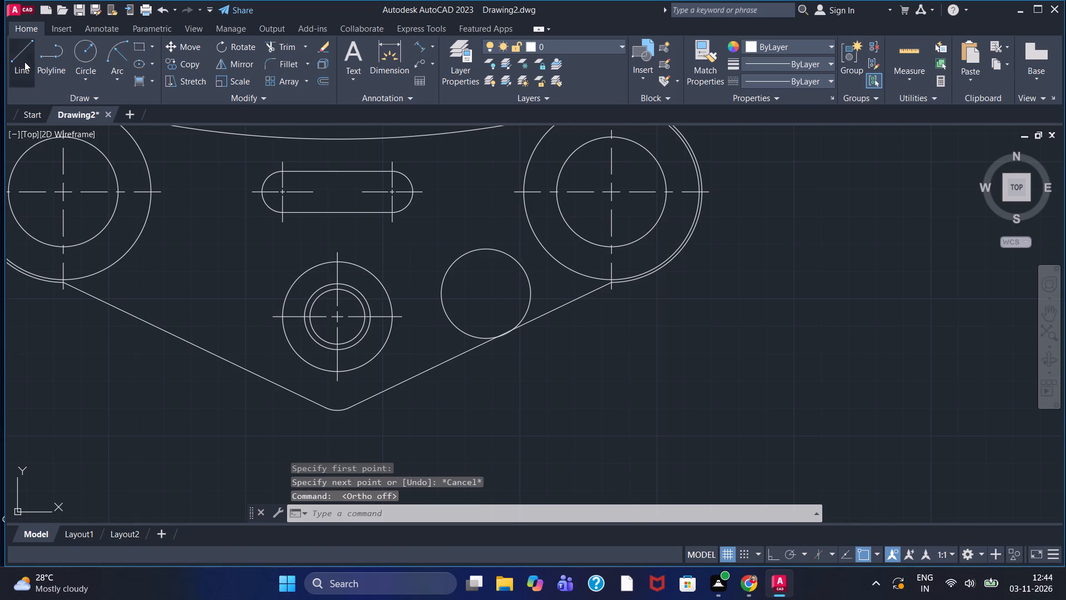
left_click(460, 291)
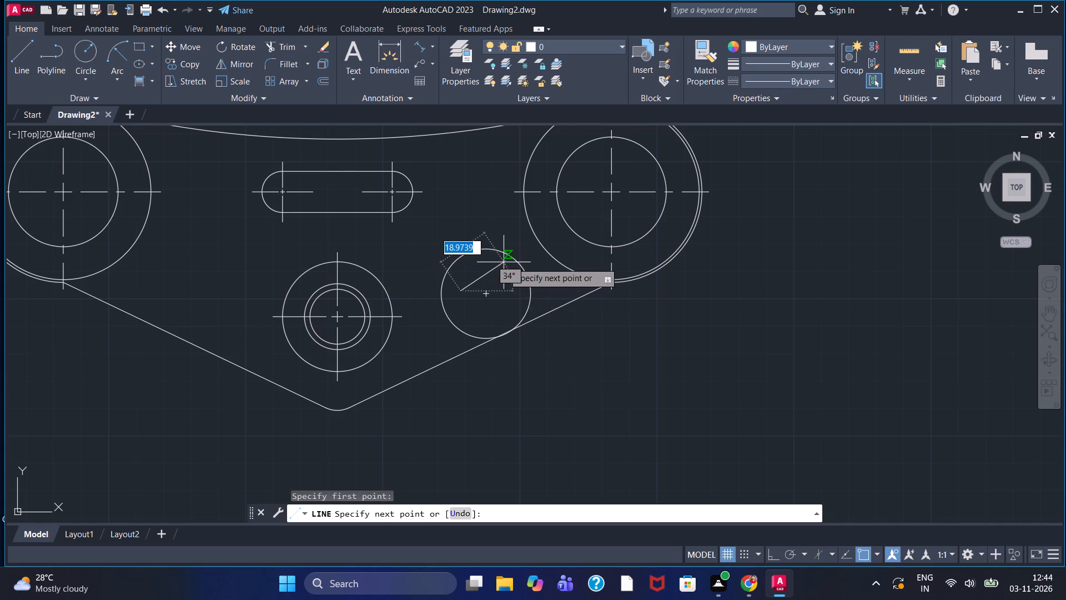
left_click(504, 262)
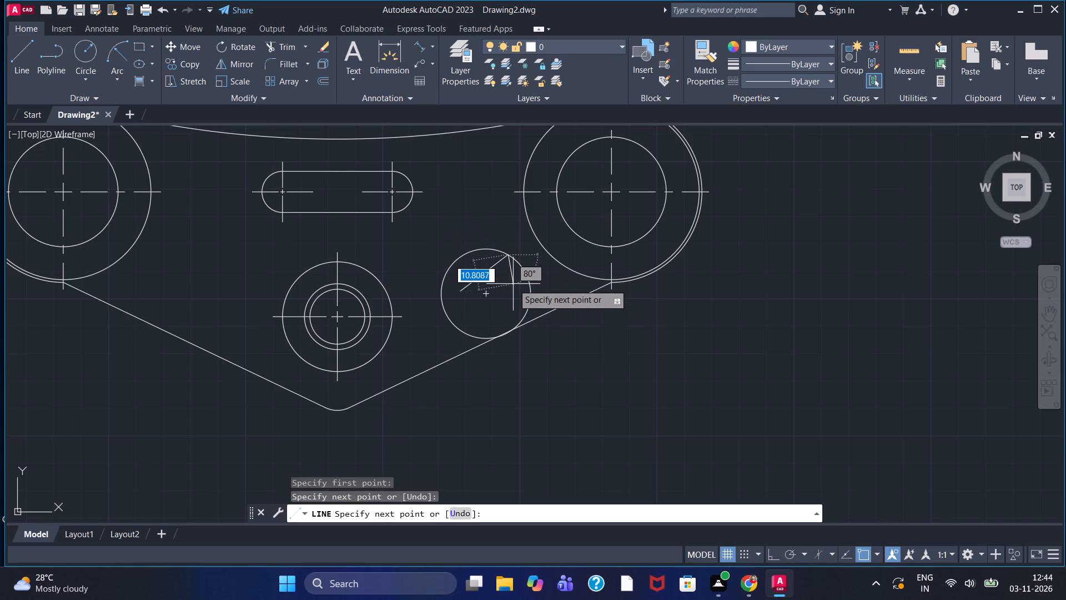
key("ctrl+z")
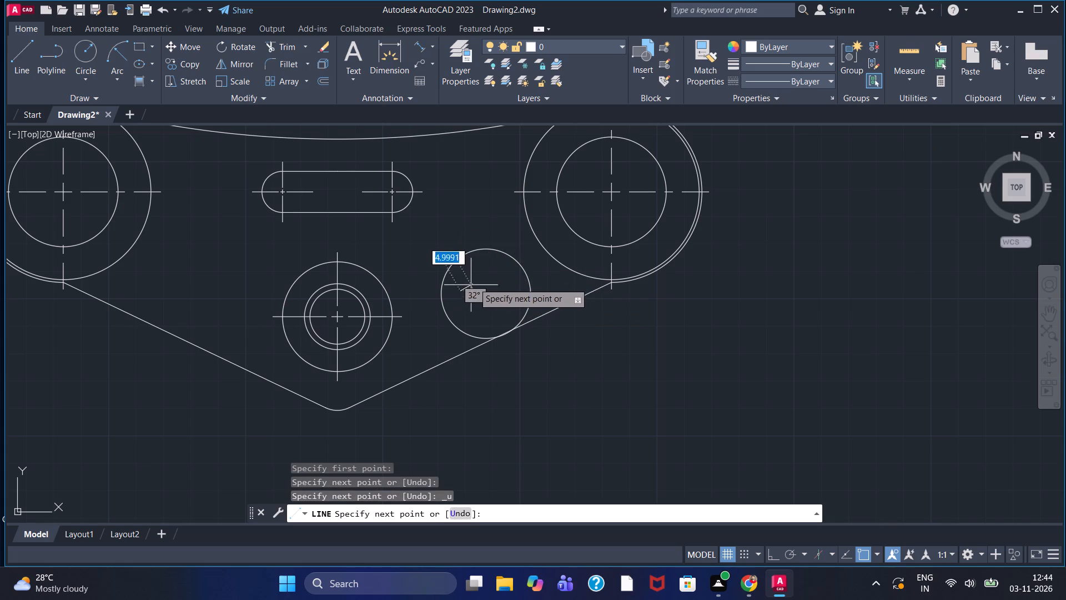
scroll(482, 271, "up", 2)
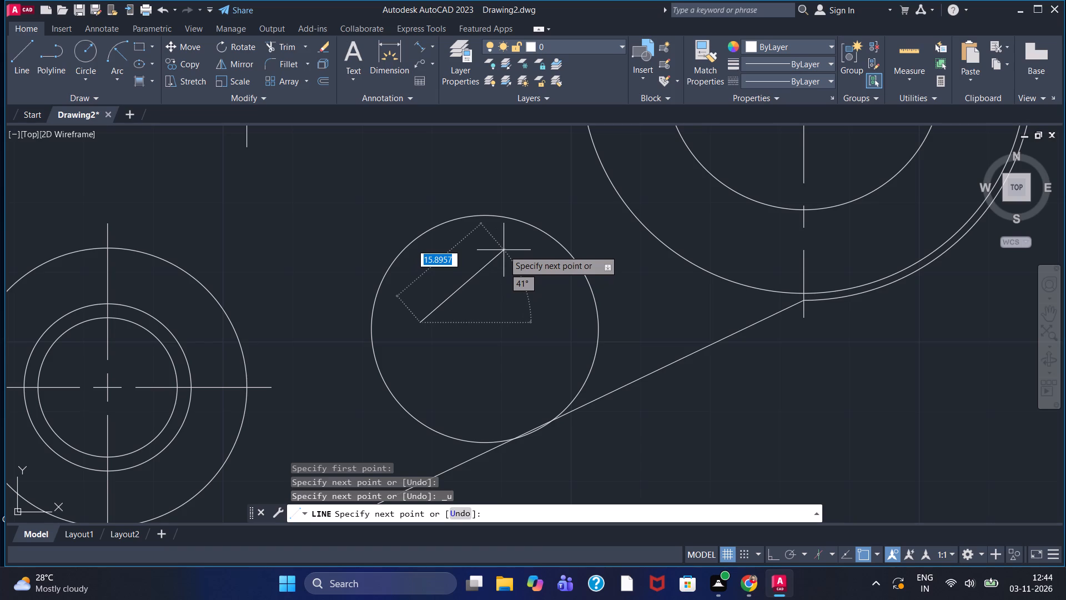
type("15")
key("Return")
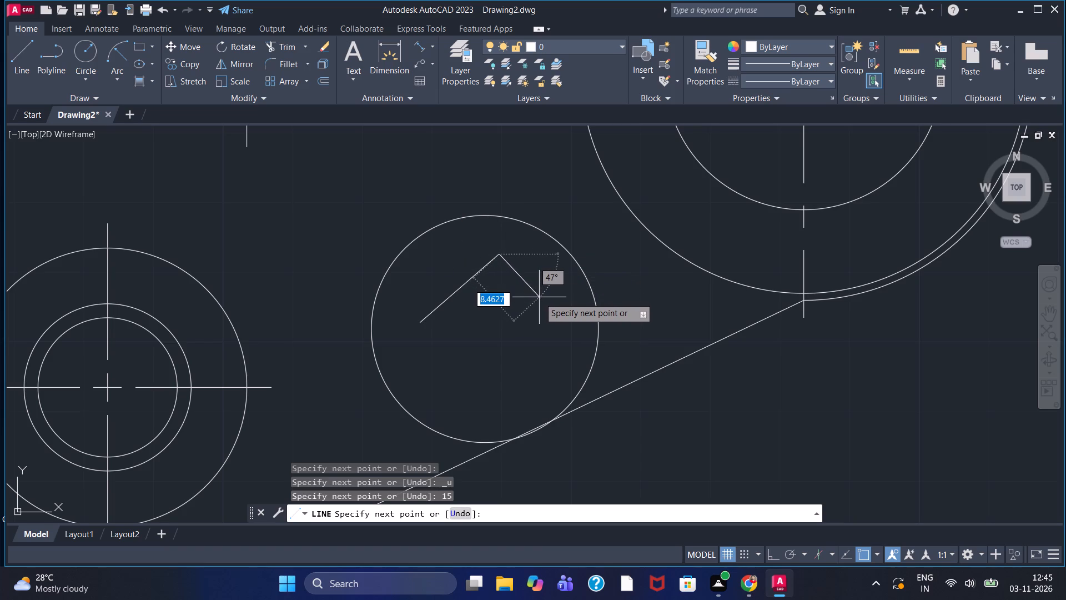
type("10")
key("Return")
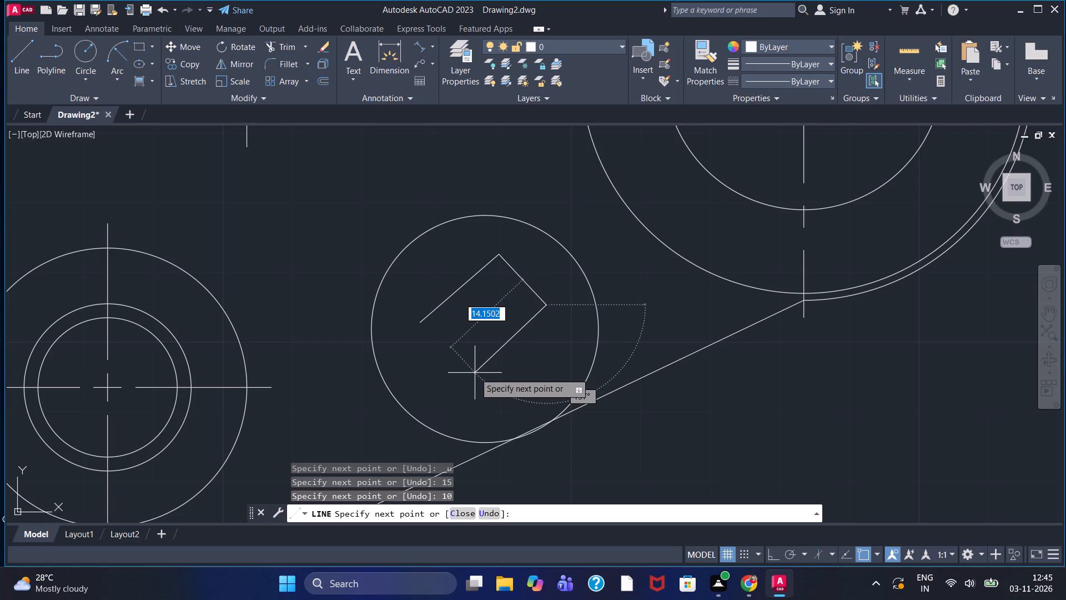
type("15")
key("Return")
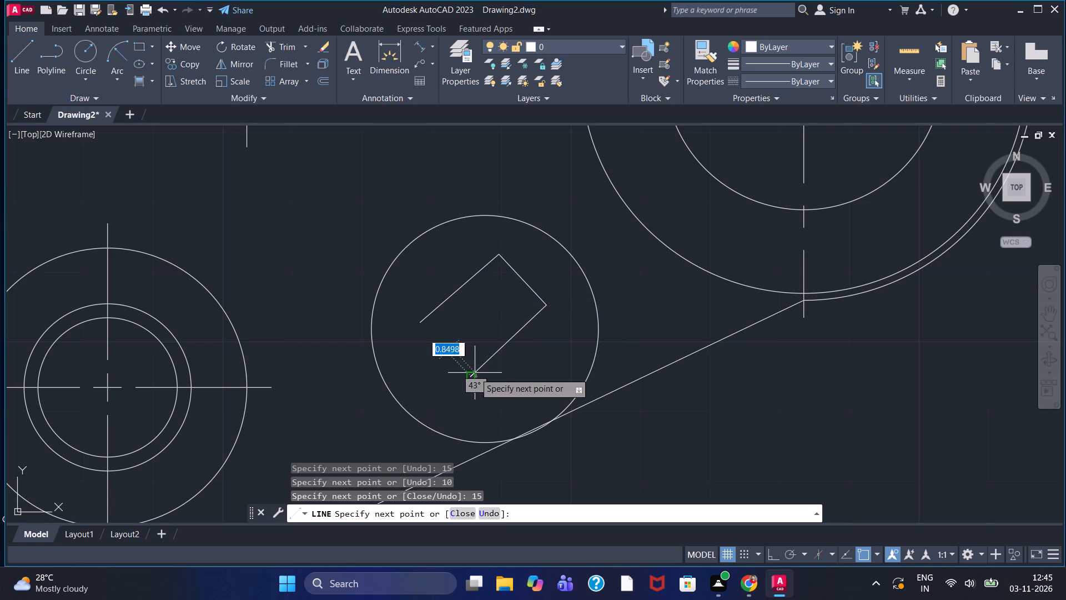
key("Escape")
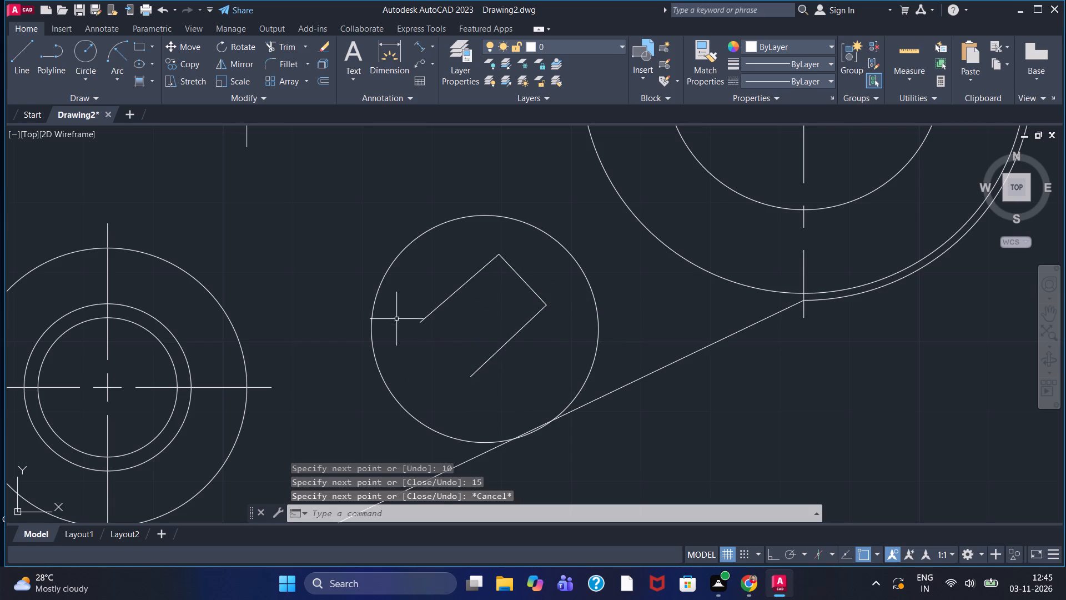
Draw a start-end-radius arc bulging outward across the open lower end of the two slanted 15-long lines.
left_click(84, 45)
left_click(118, 44)
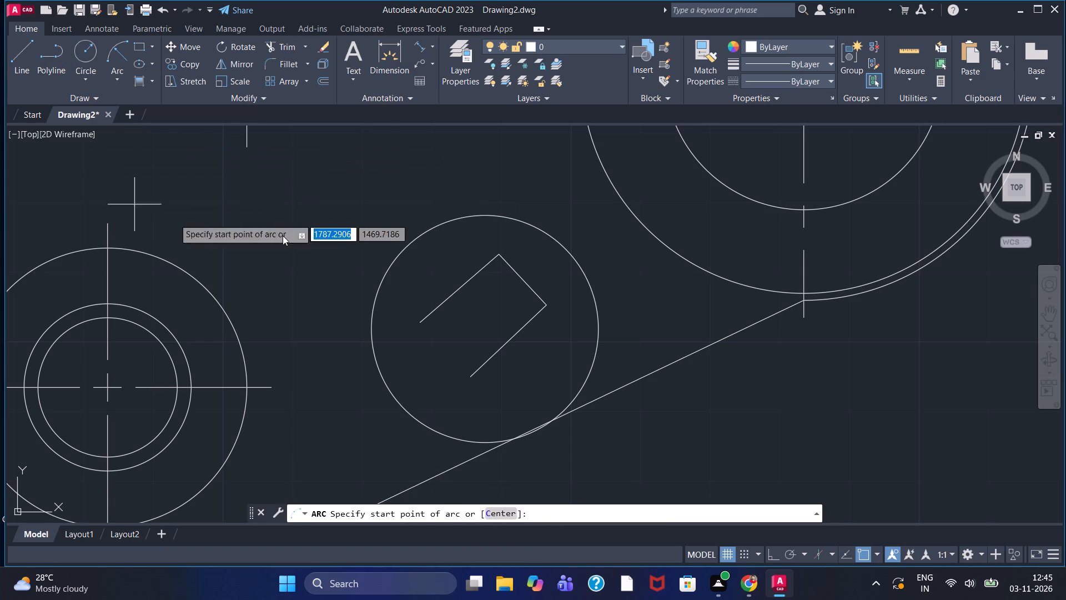
double_click(419, 322)
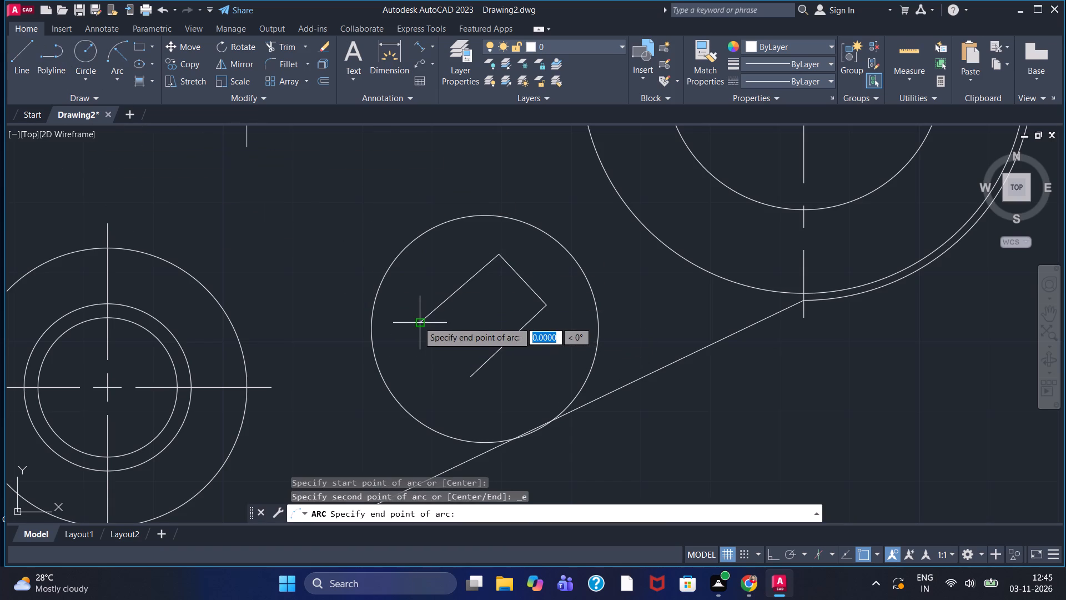
left_click(469, 378)
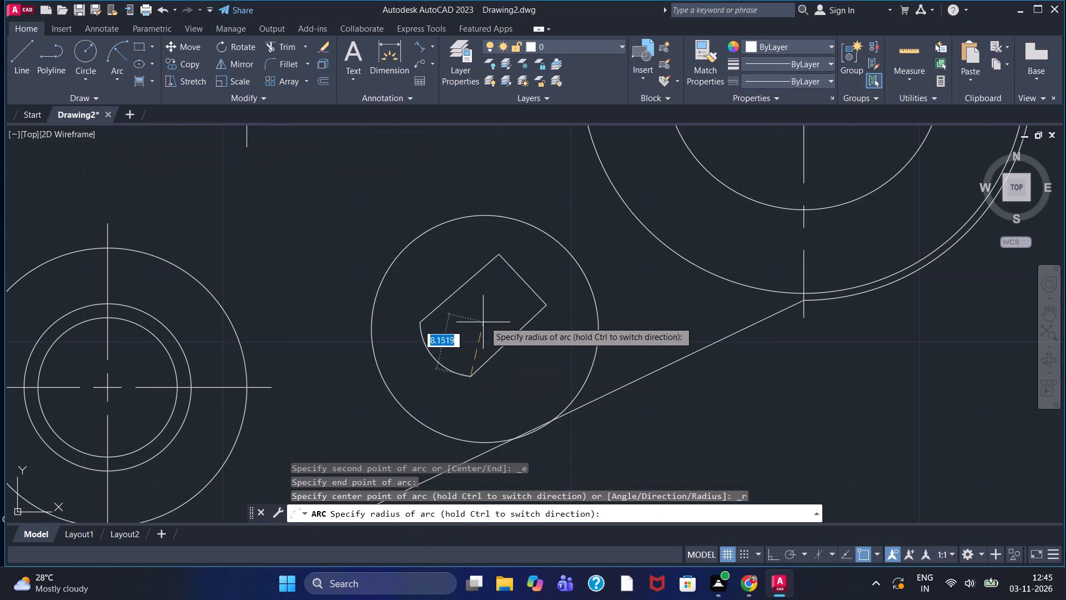
double_click(467, 333)
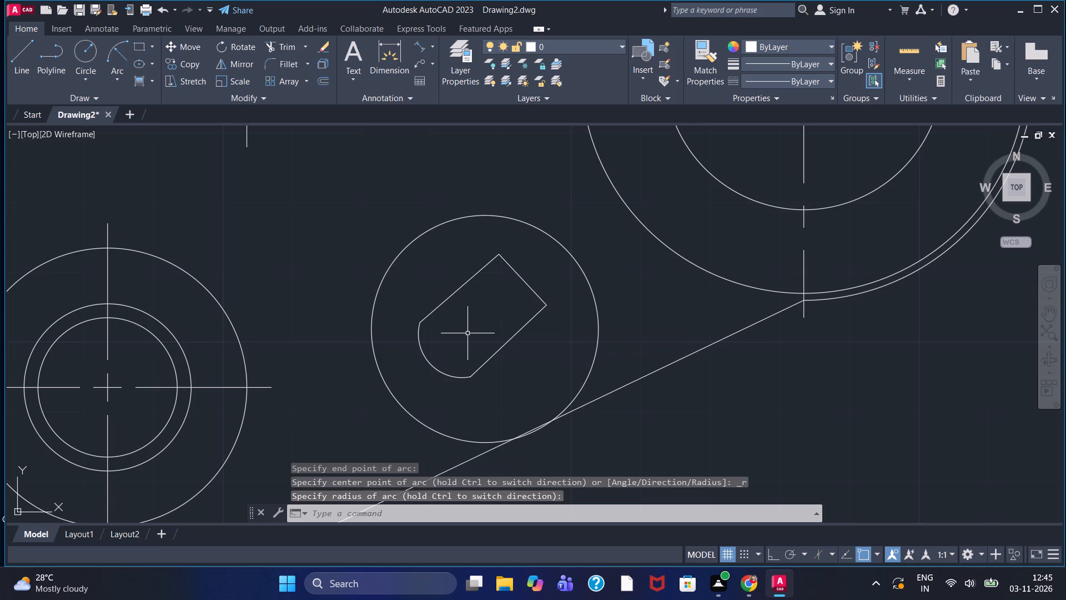
Delete the short 10-long line joining the upper ends of the two slanted lines.
left_click(520, 276)
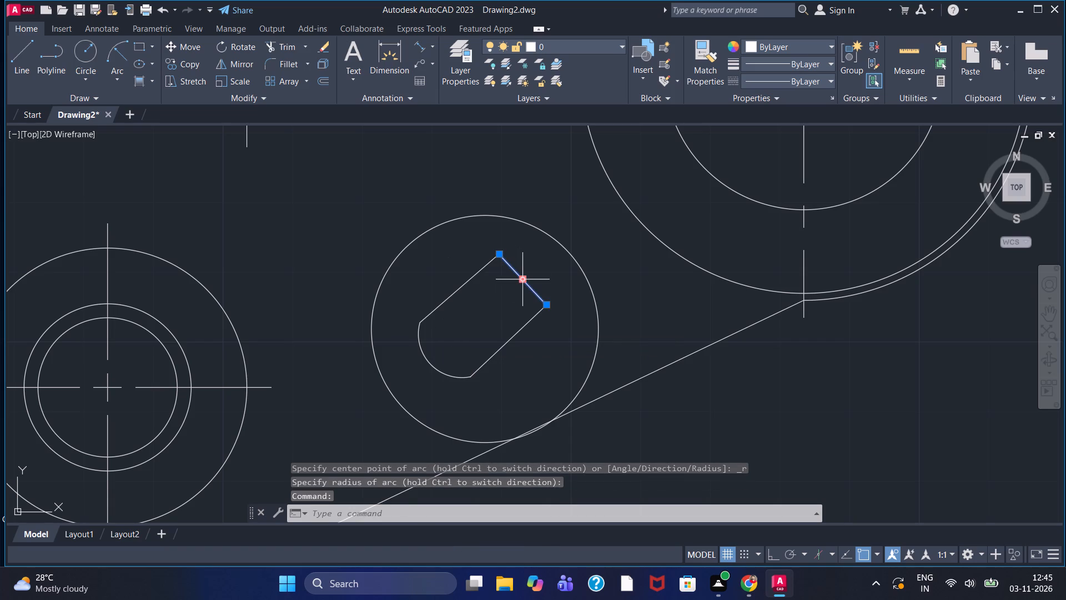
key("Delete")
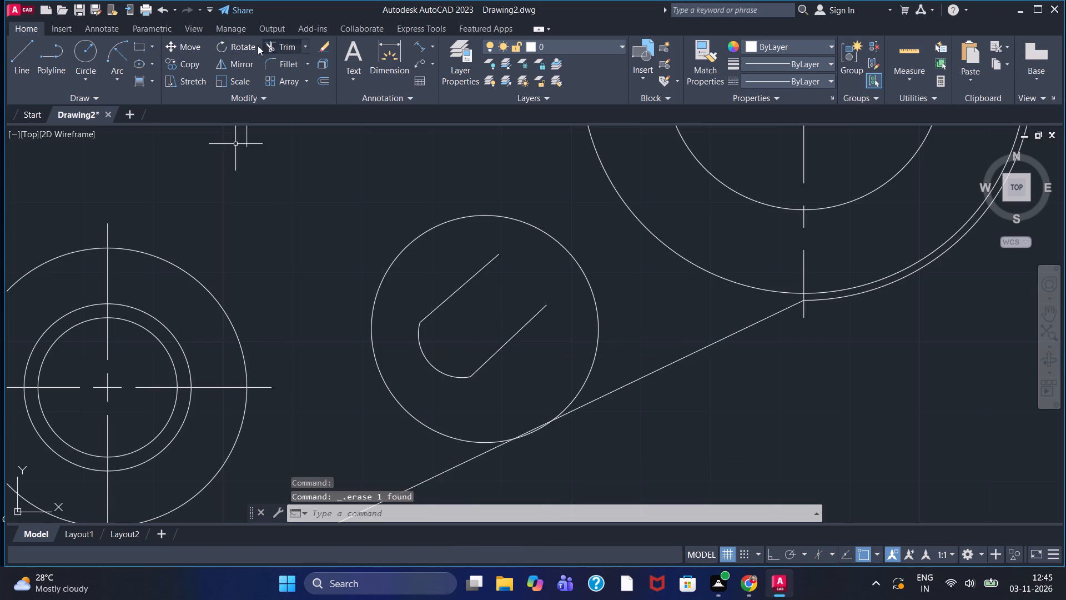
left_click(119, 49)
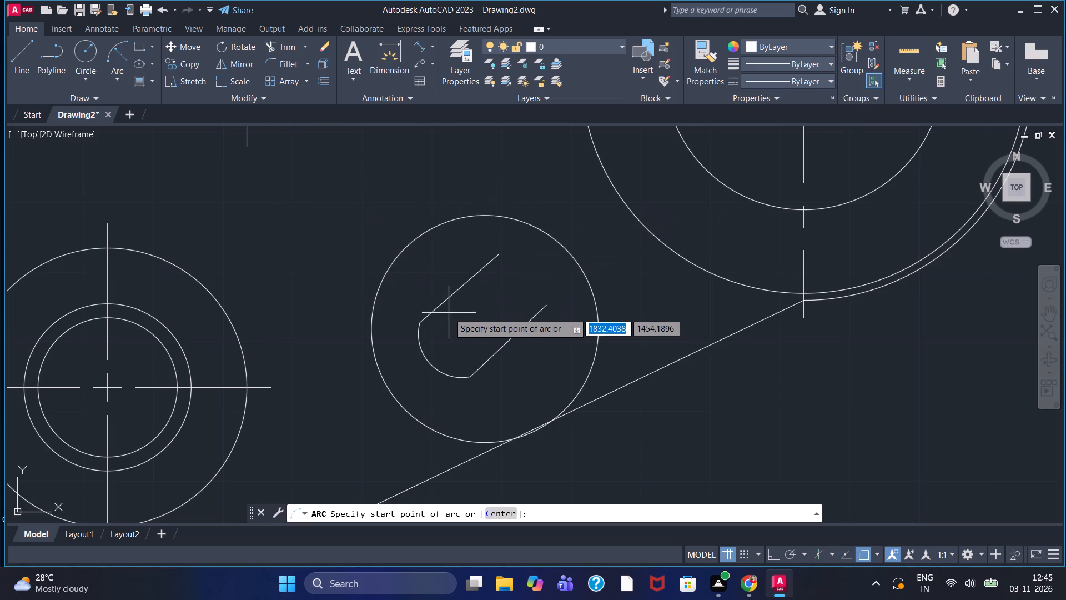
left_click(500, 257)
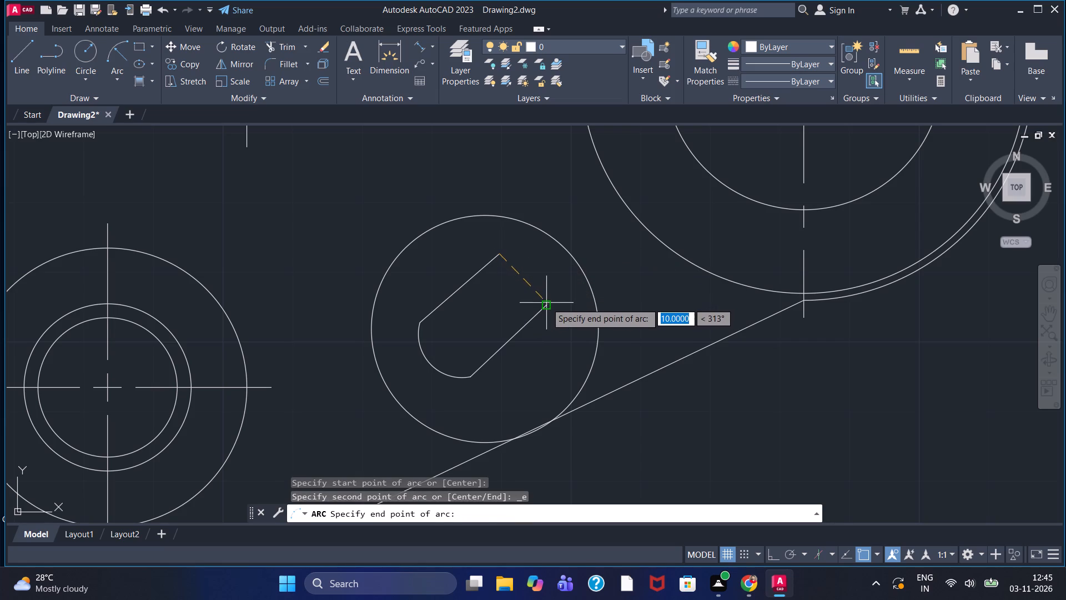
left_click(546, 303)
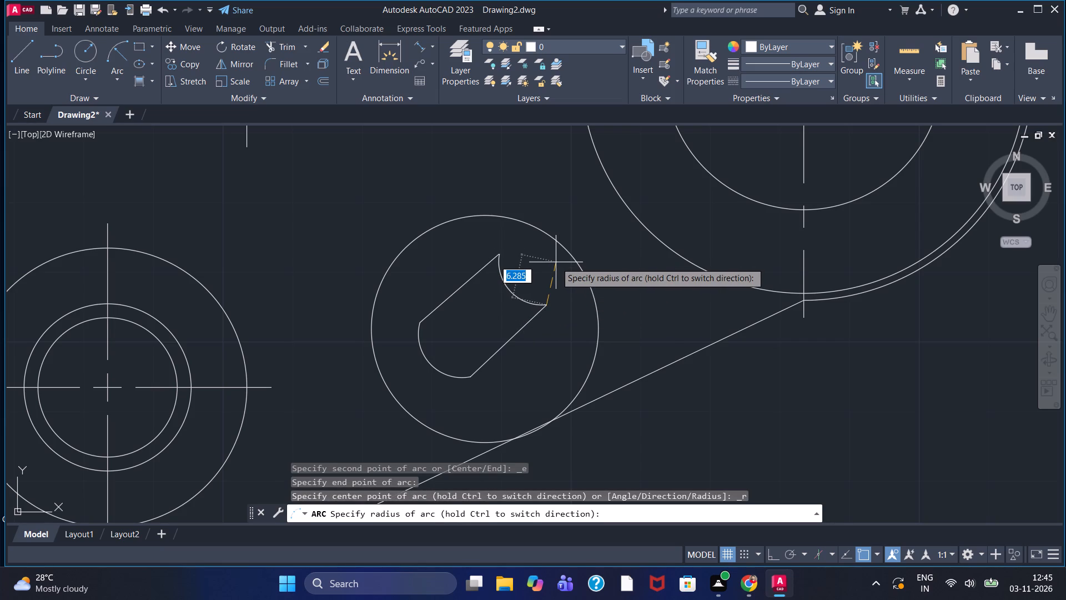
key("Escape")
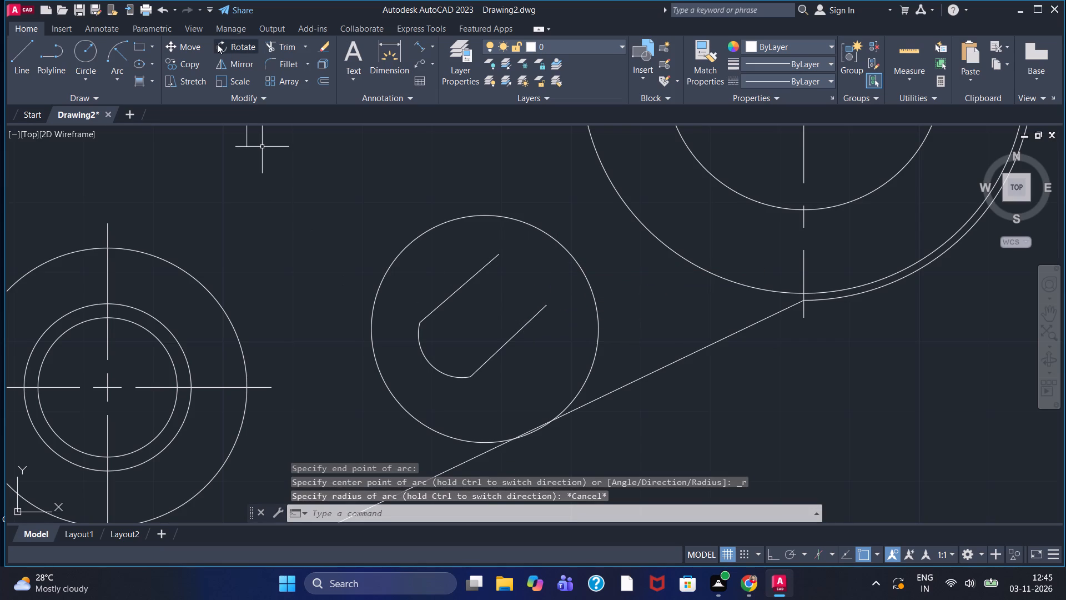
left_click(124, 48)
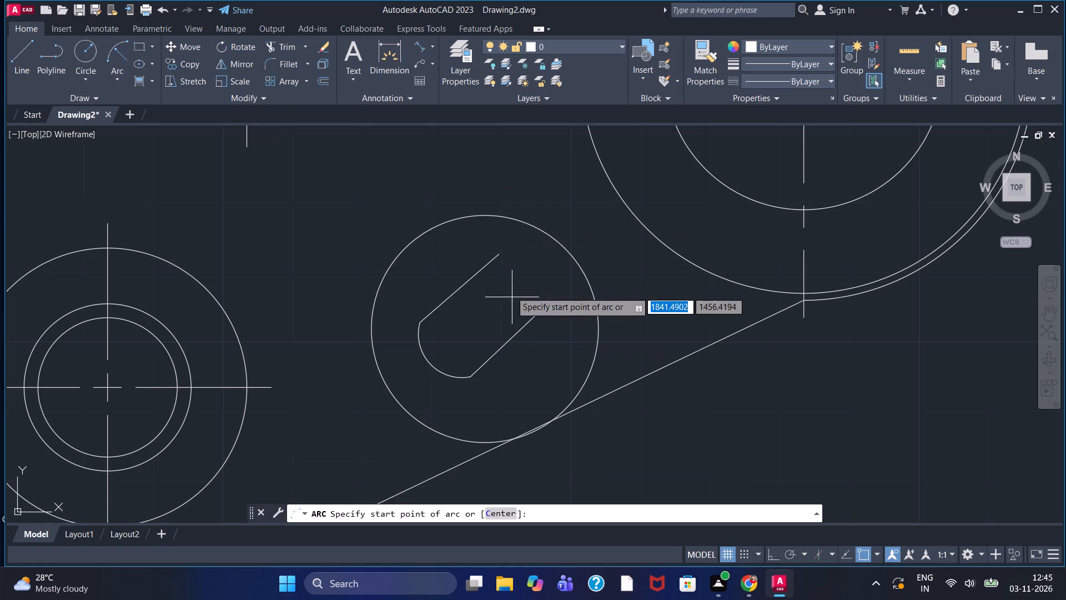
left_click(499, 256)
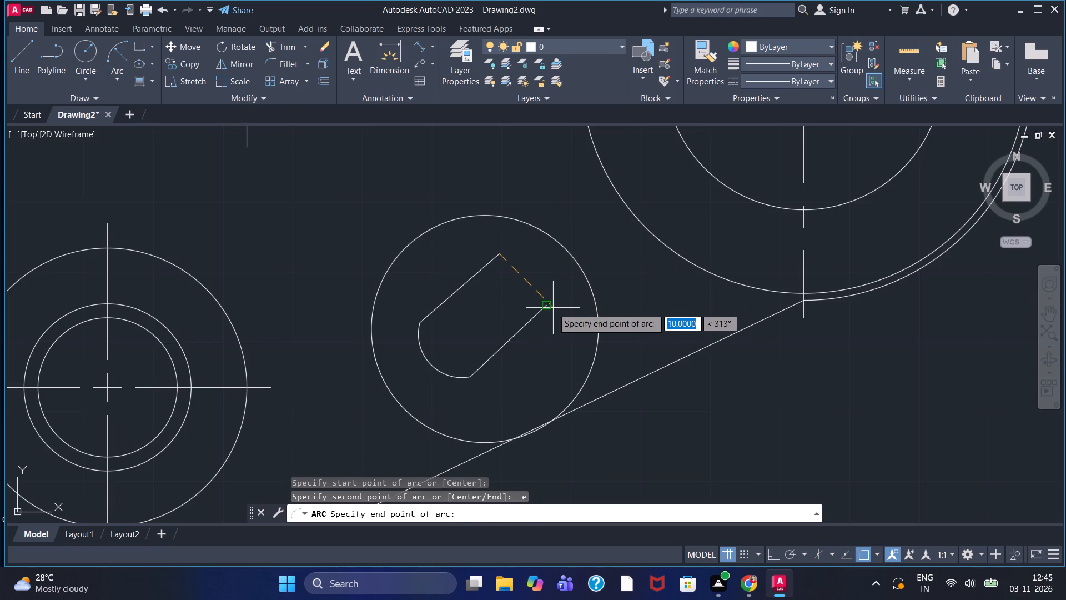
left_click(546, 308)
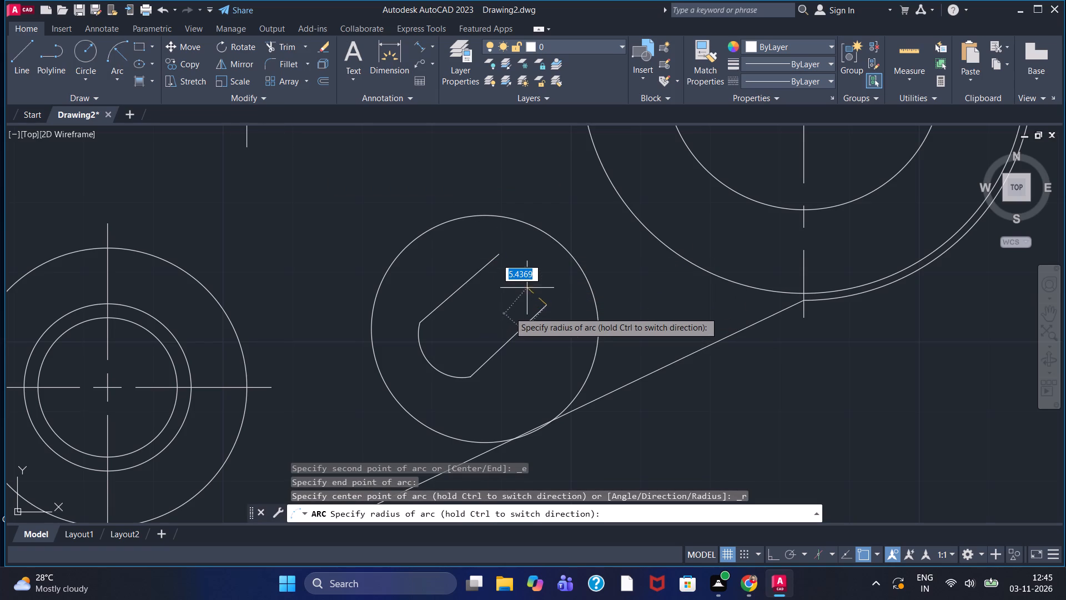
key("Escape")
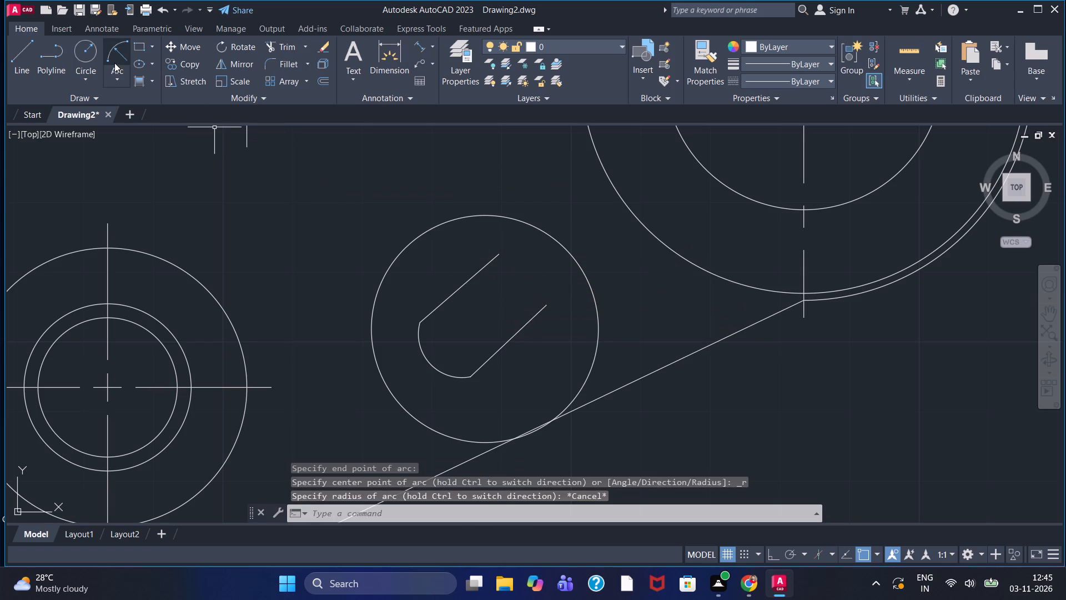
Draw a start-end-radius arc from the lower slanted line's upper end to the other line's, rounding off the slot outward.
left_click(119, 52)
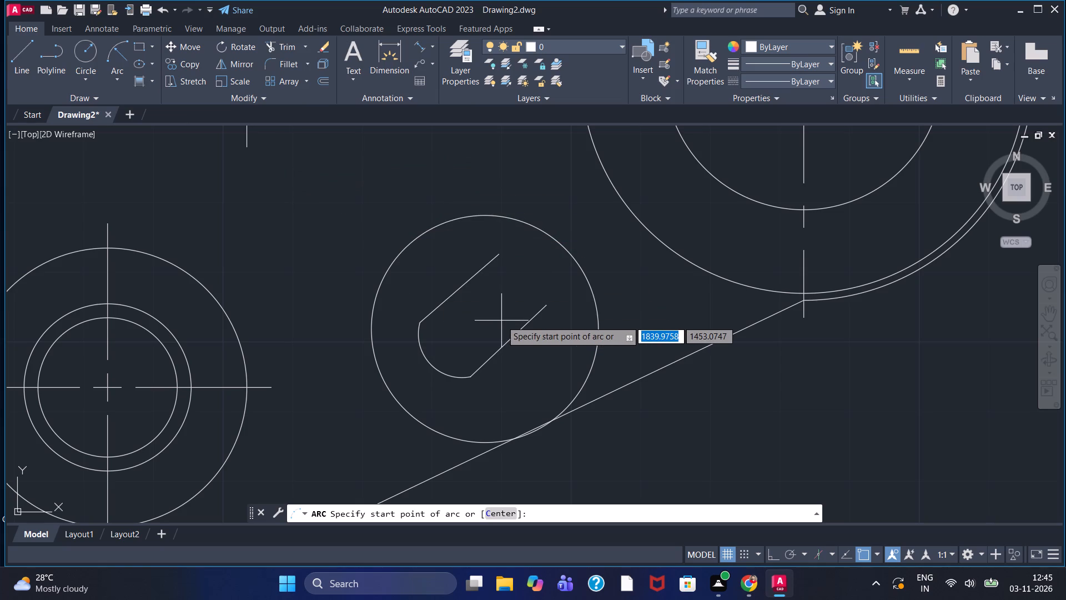
left_click(546, 306)
left_click(500, 252)
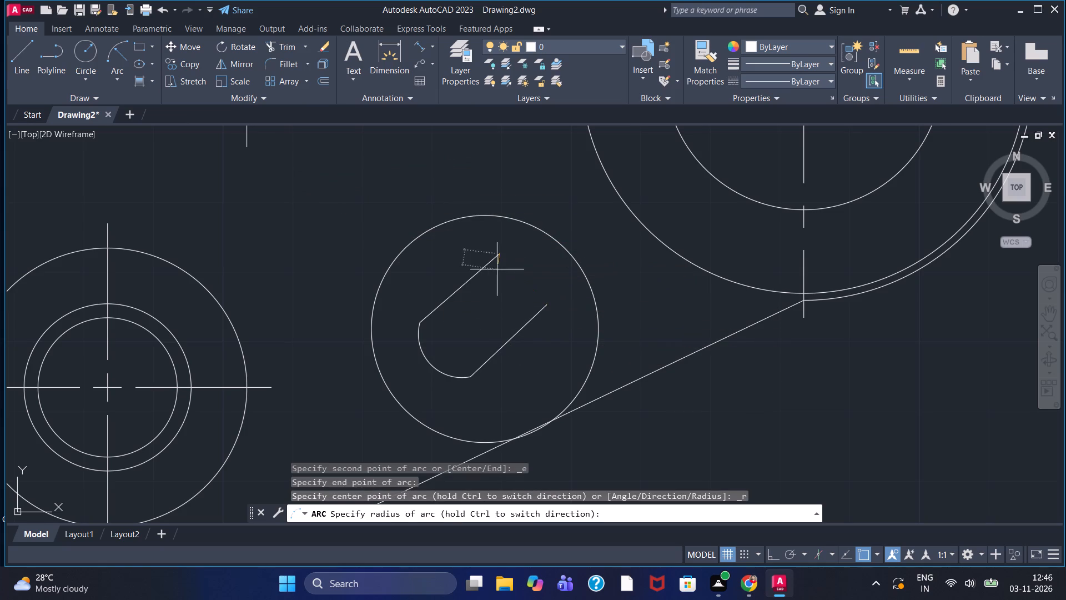
left_click(508, 294)
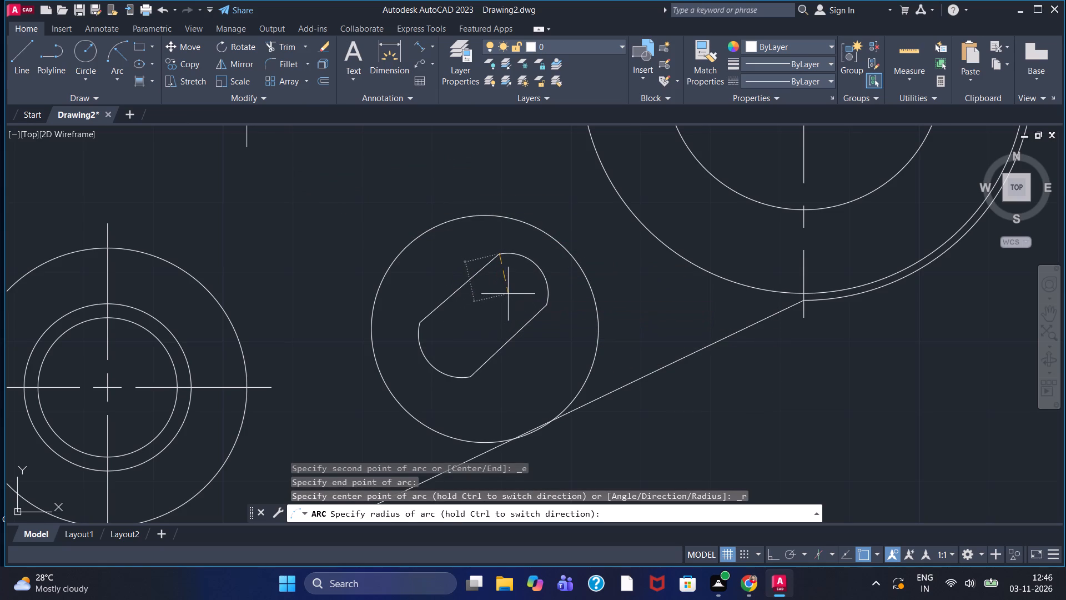
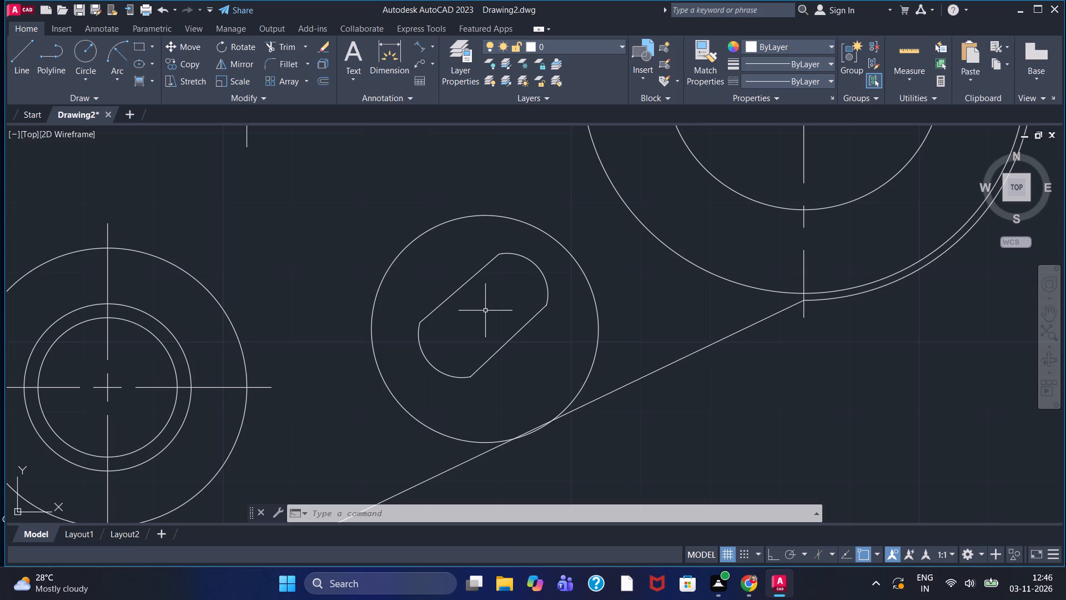
Examine the slanted slot inside its circle and the plate outline around it.
scroll(499, 308, "down", 1)
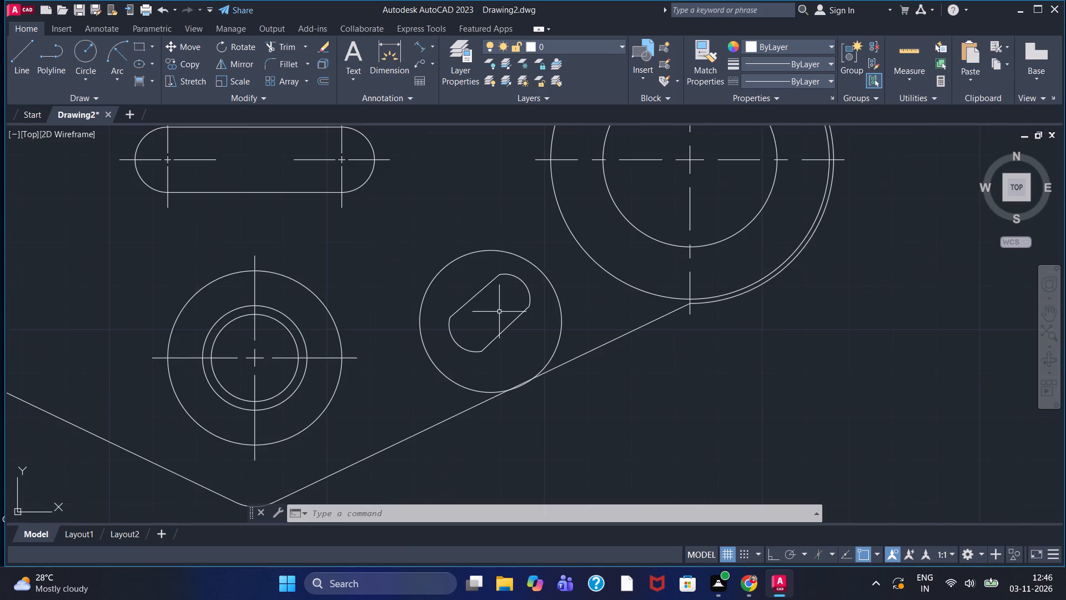
scroll(499, 312, "up", 2)
scroll(499, 312, "down", 1)
middle_click_drag(499, 312, 477, 291)
scroll(477, 291, "down", 2)
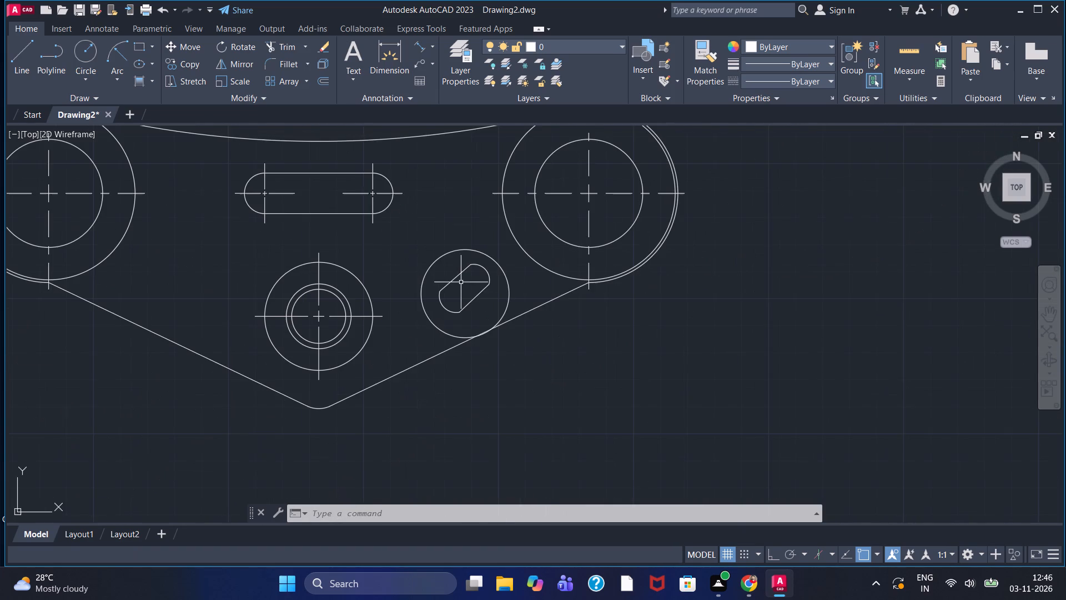
middle_click_drag(459, 292, 435, 271)
scroll(435, 271, "up", 2)
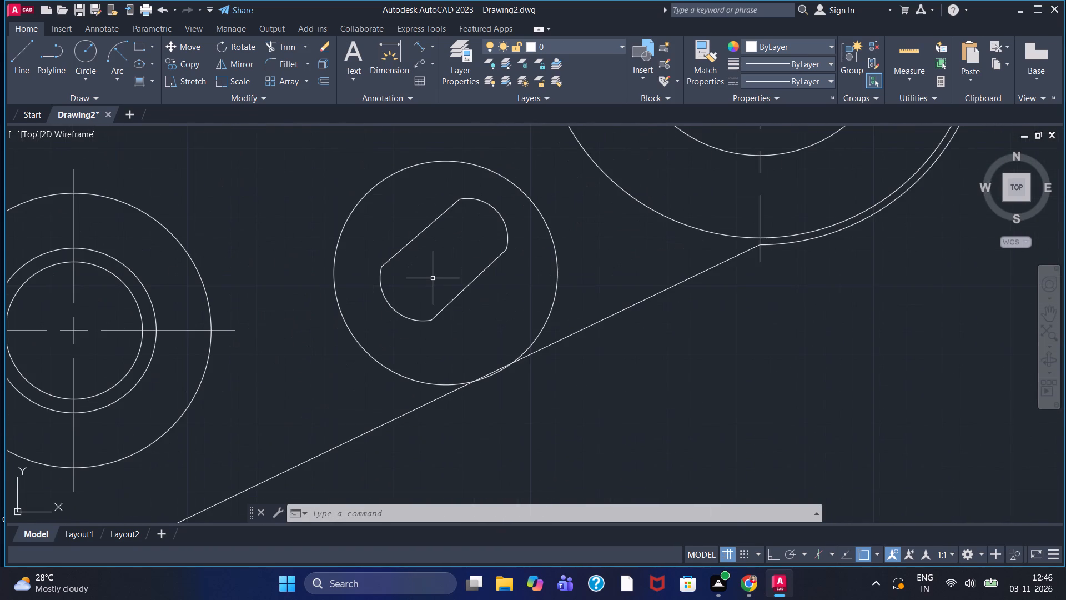
scroll(455, 342, "down", 1)
middle_click_drag(445, 337, 381, 306)
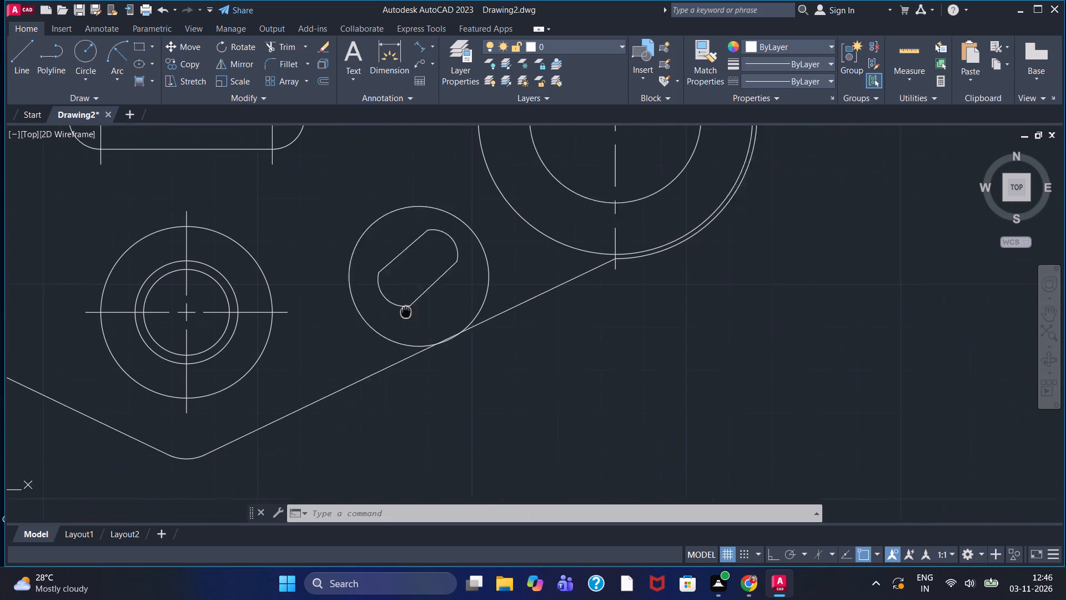
middle_click_drag(381, 306, 368, 305)
scroll(366, 303, "down", 1)
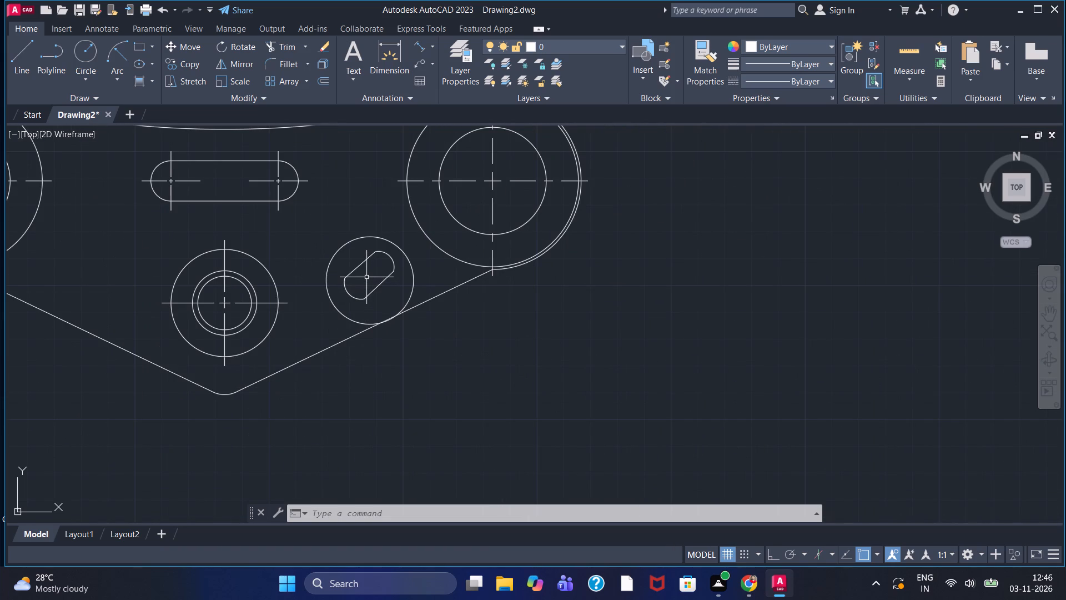
scroll(366, 275, "down", 1)
scroll(366, 275, "up", 1)
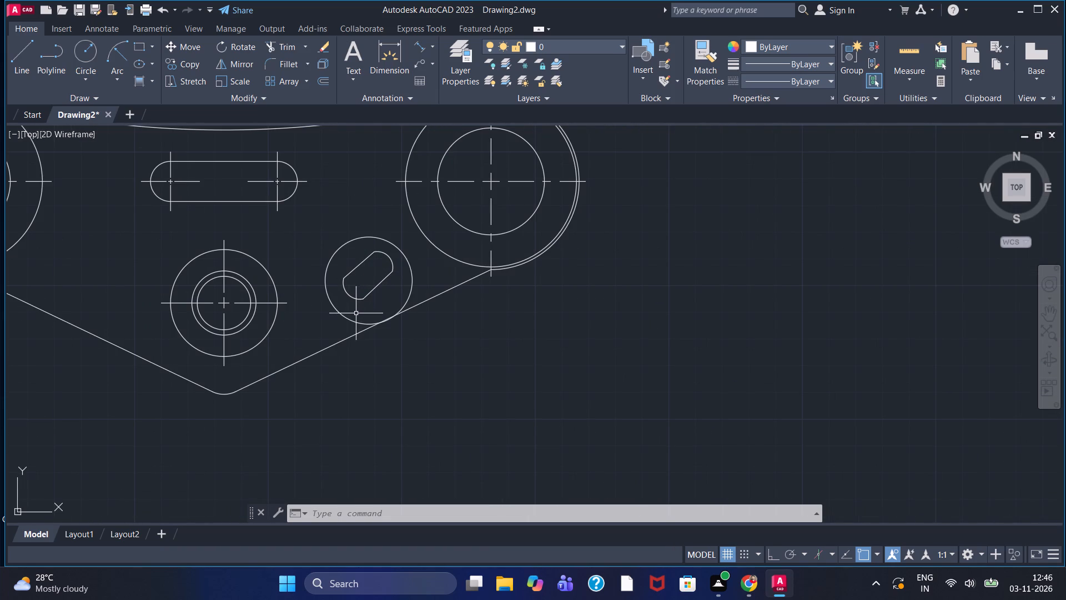
scroll(356, 314, "down", 3)
scroll(357, 322, "up", 2)
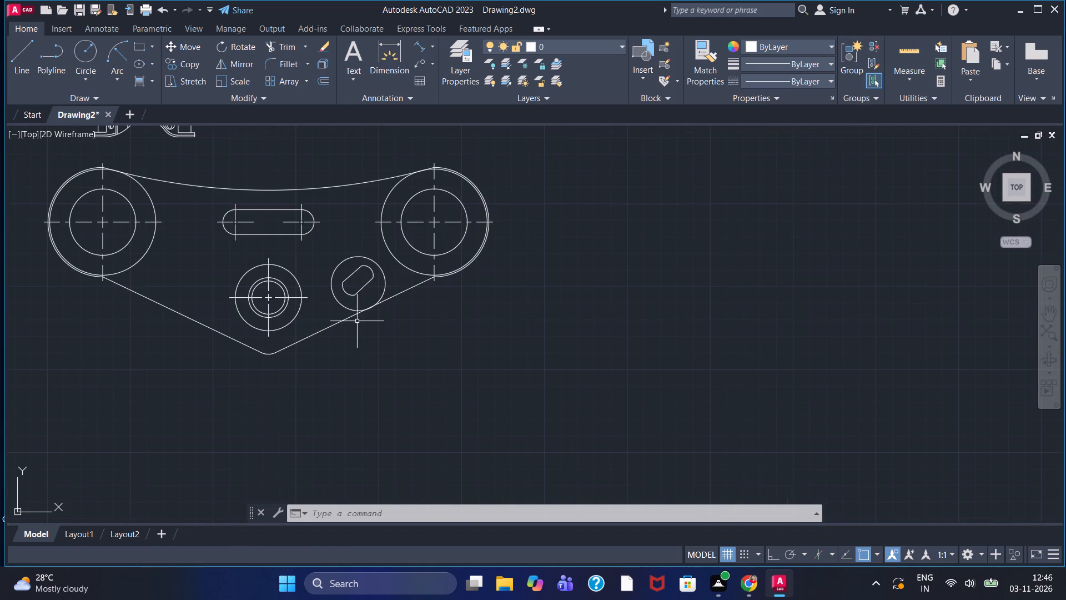
scroll(350, 334, "down", 1)
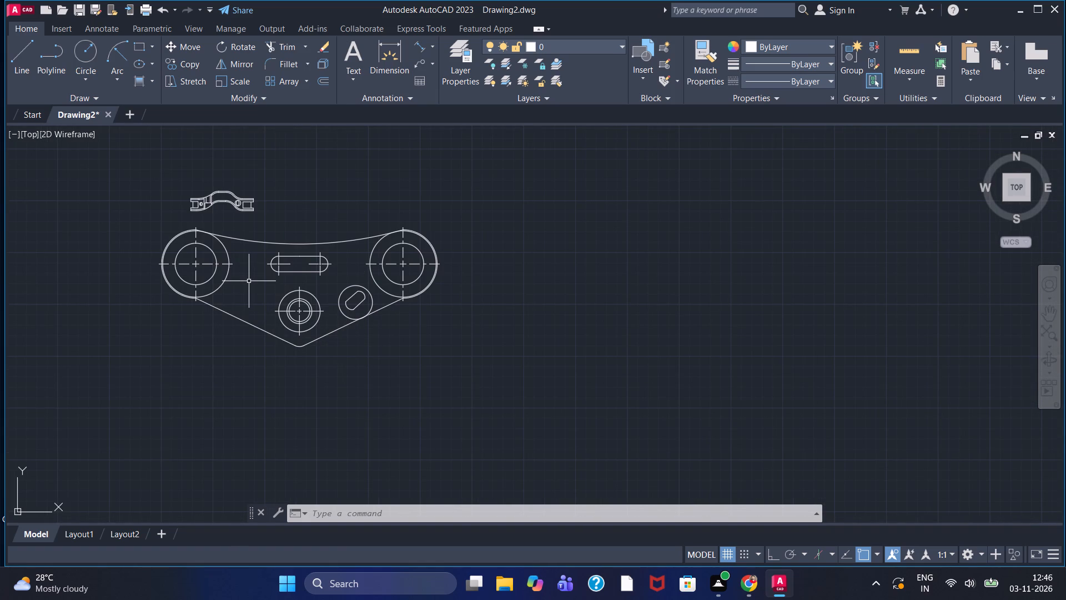
Draw a wavy spline from the plate's curved upper edge, between the left end circles and horizontal slot, down to the left sloping edge.
double_click(75, 93)
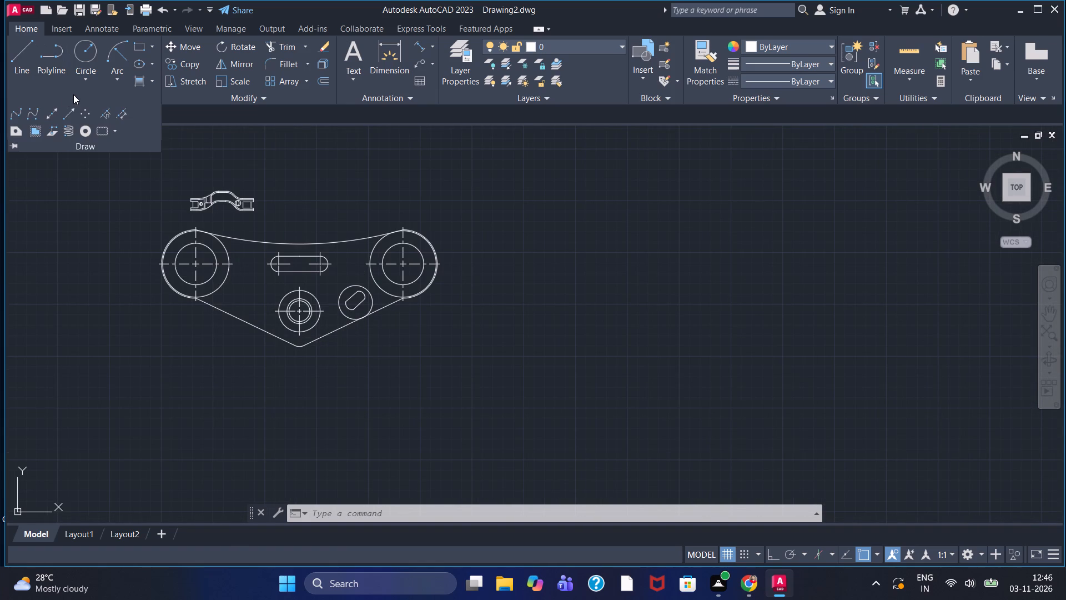
left_click(12, 112)
scroll(250, 251, "up", 2)
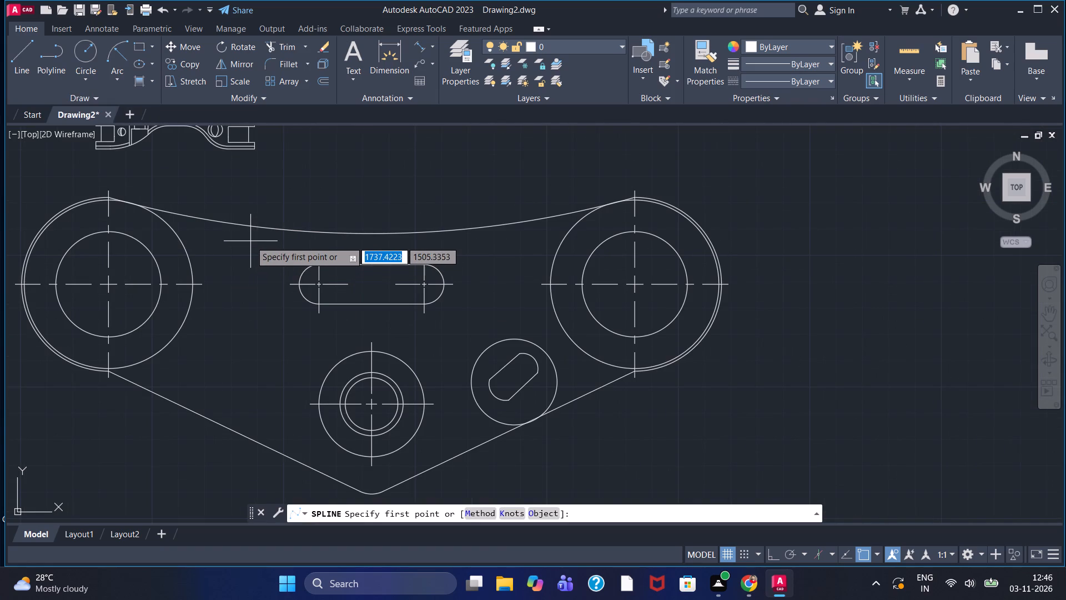
left_click_drag(235, 226, 211, 241)
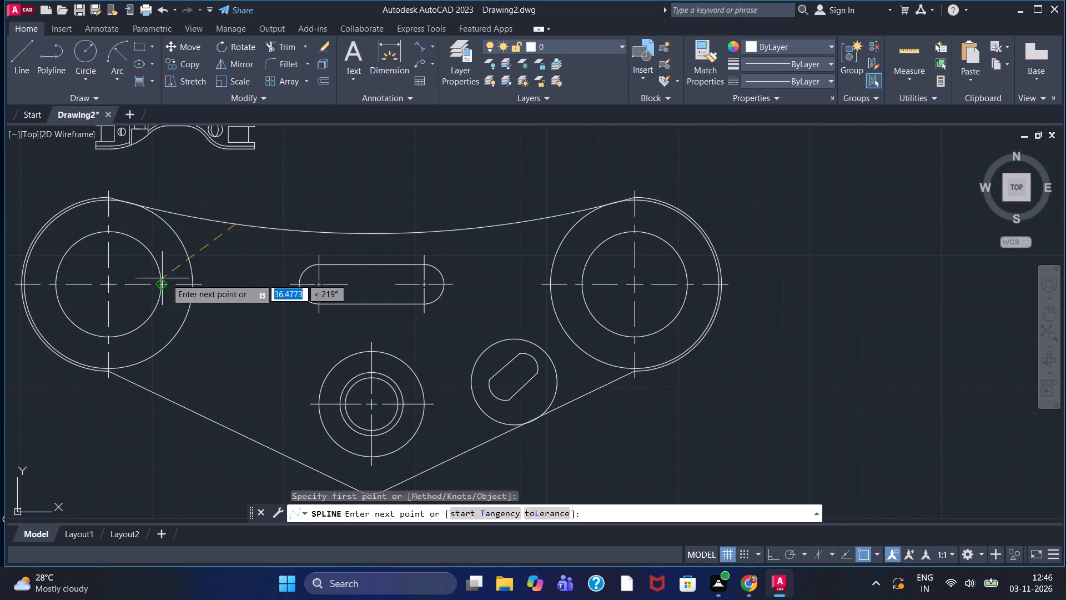
left_click(241, 294)
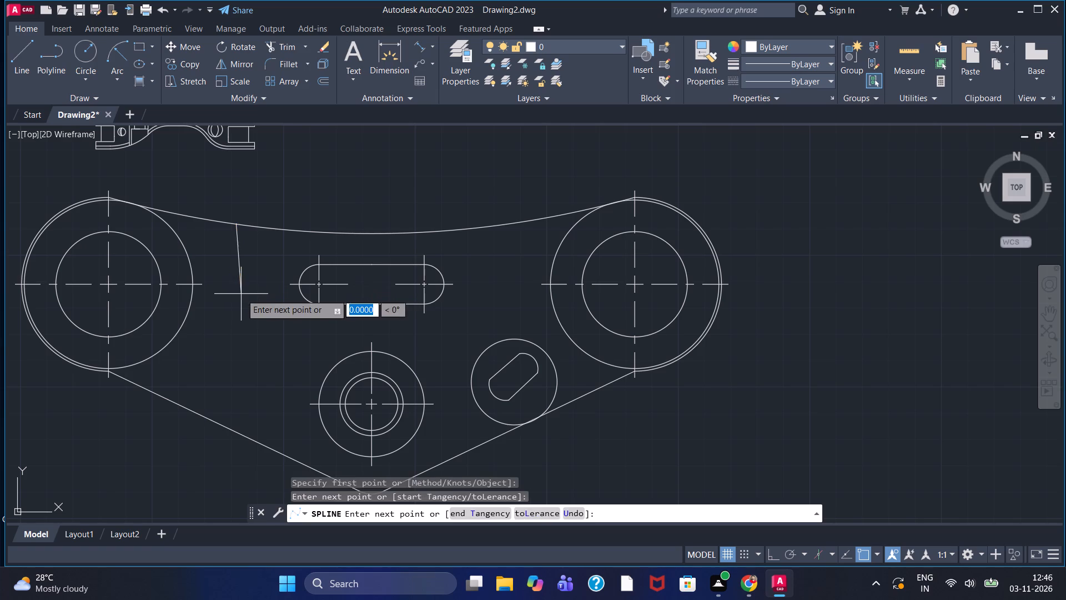
left_click(262, 347)
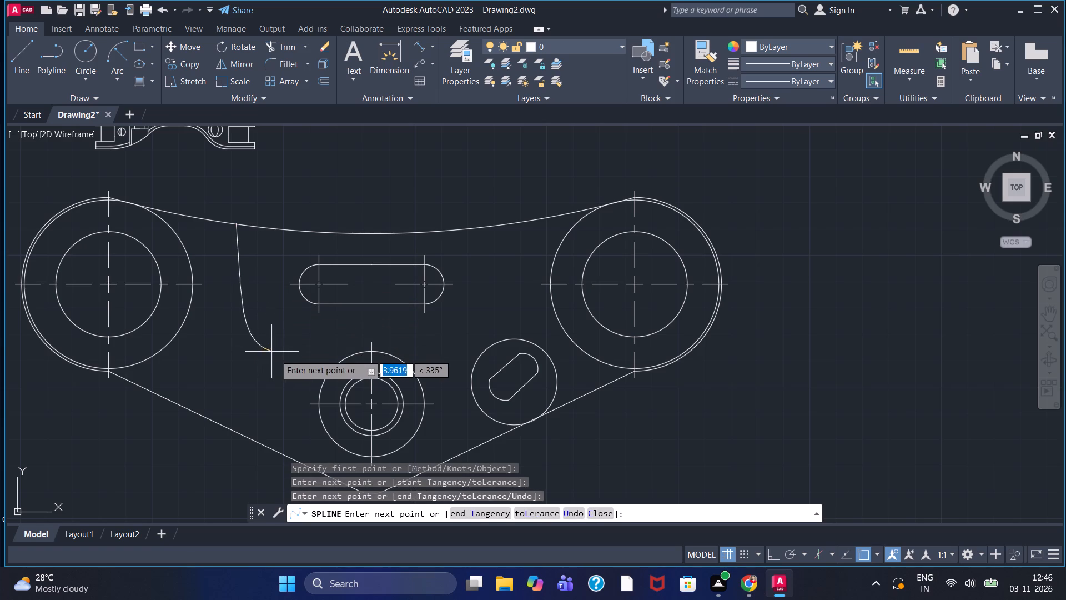
left_click_drag(284, 361, 280, 367)
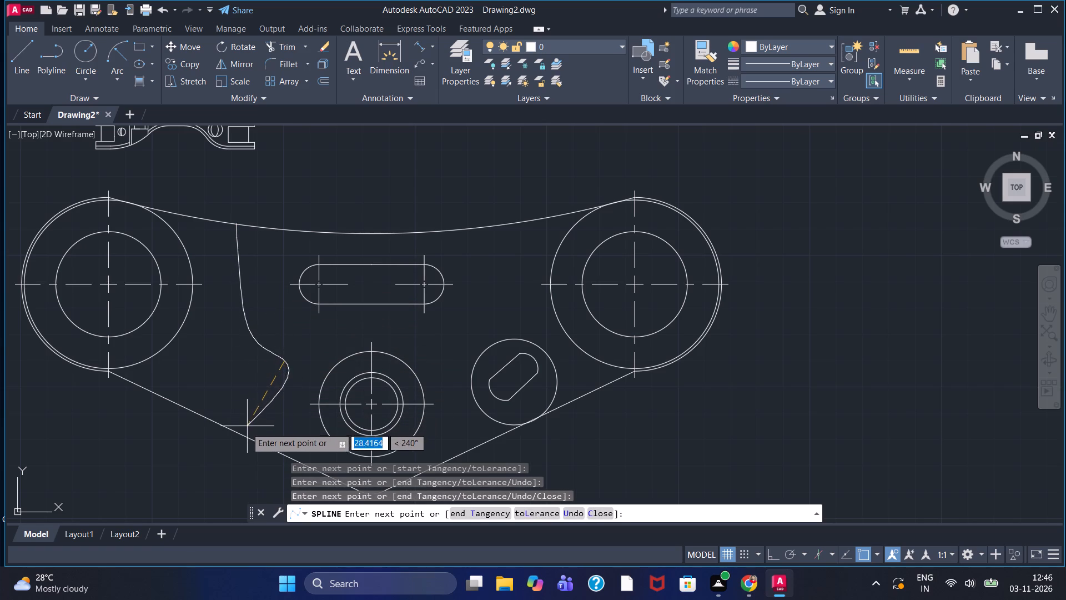
left_click(244, 436)
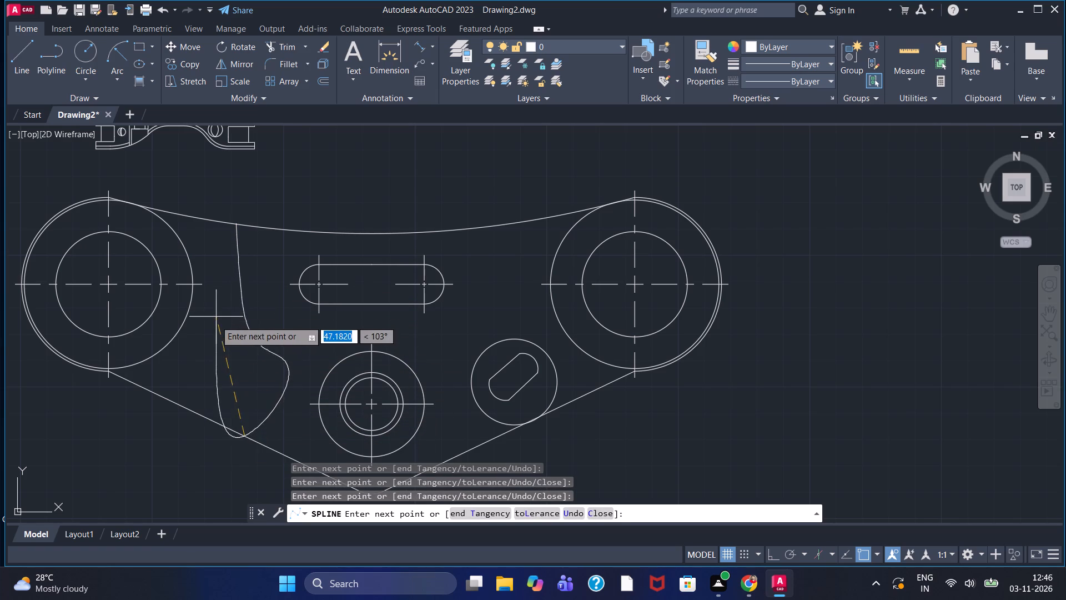
right_click(238, 431)
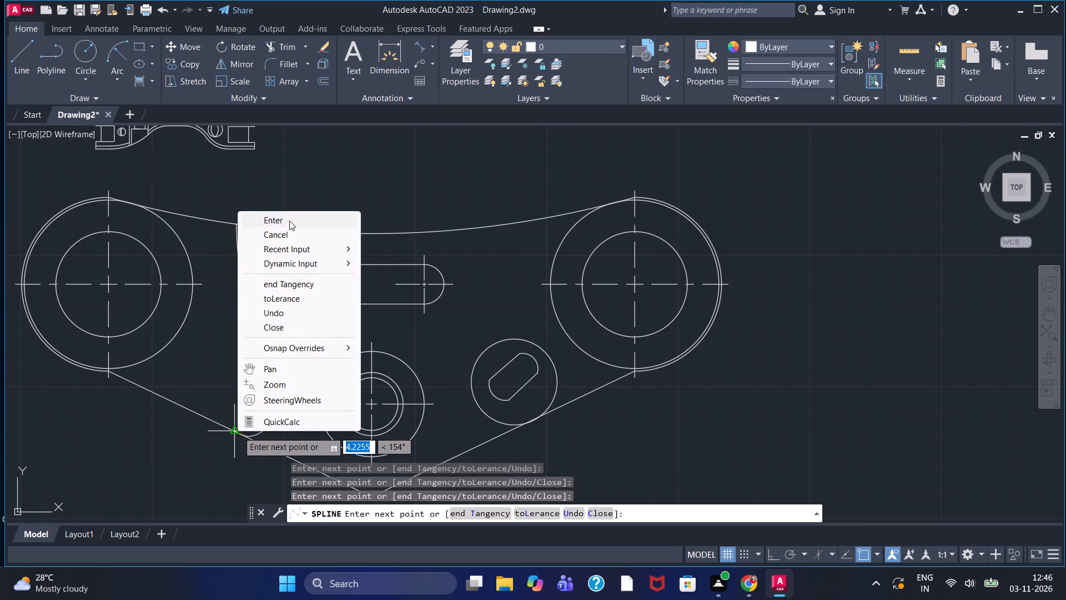
left_click(289, 221)
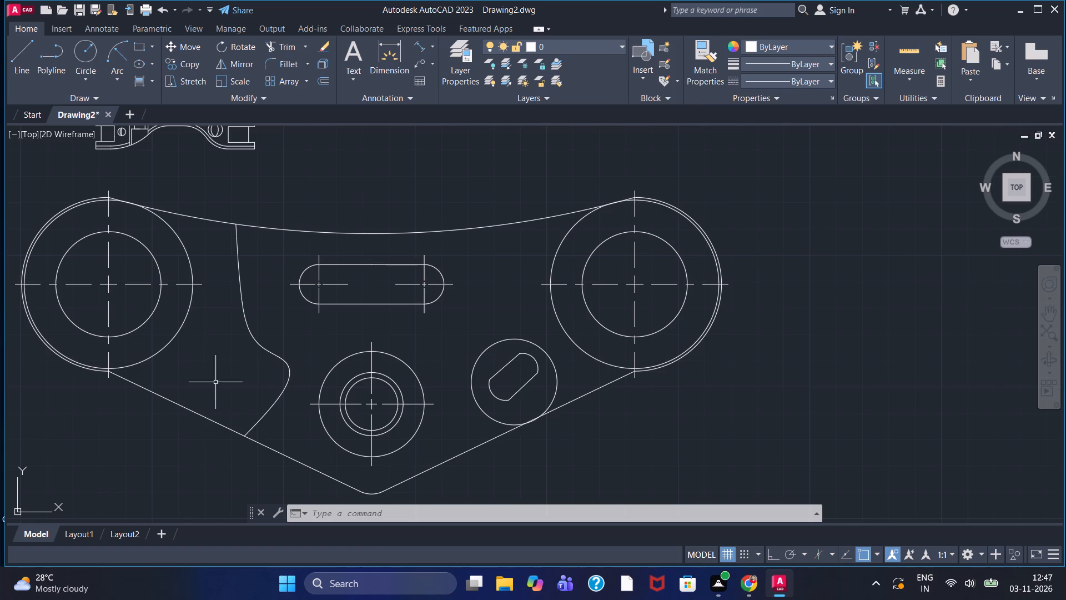
With ortho mode on, draw a closed 15 by 7.5 rectangle of lines between the spline and the left sloping edge.
left_click(21, 56)
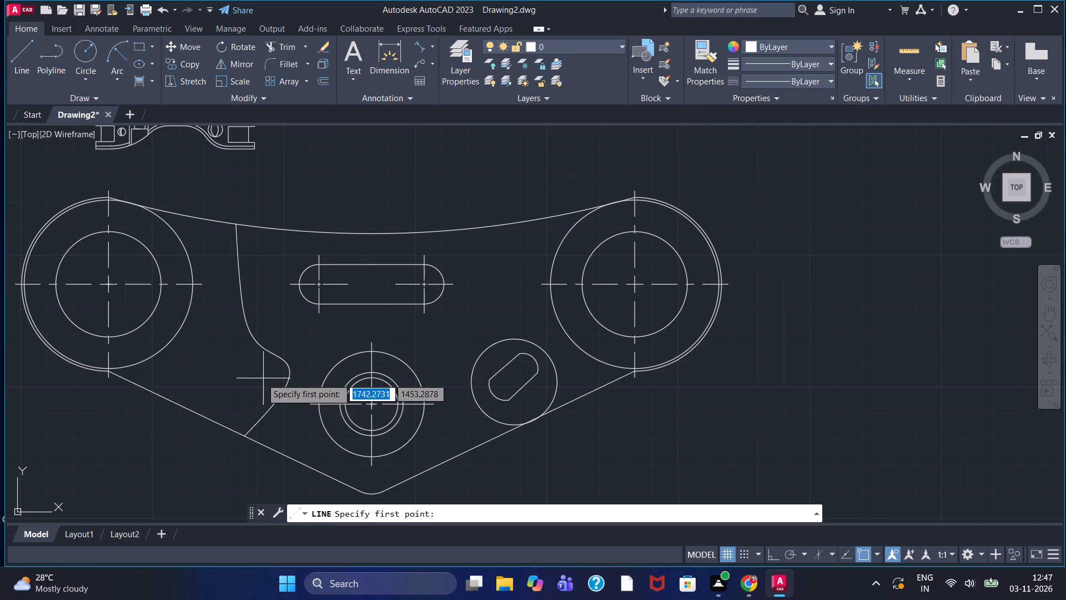
left_click(222, 371)
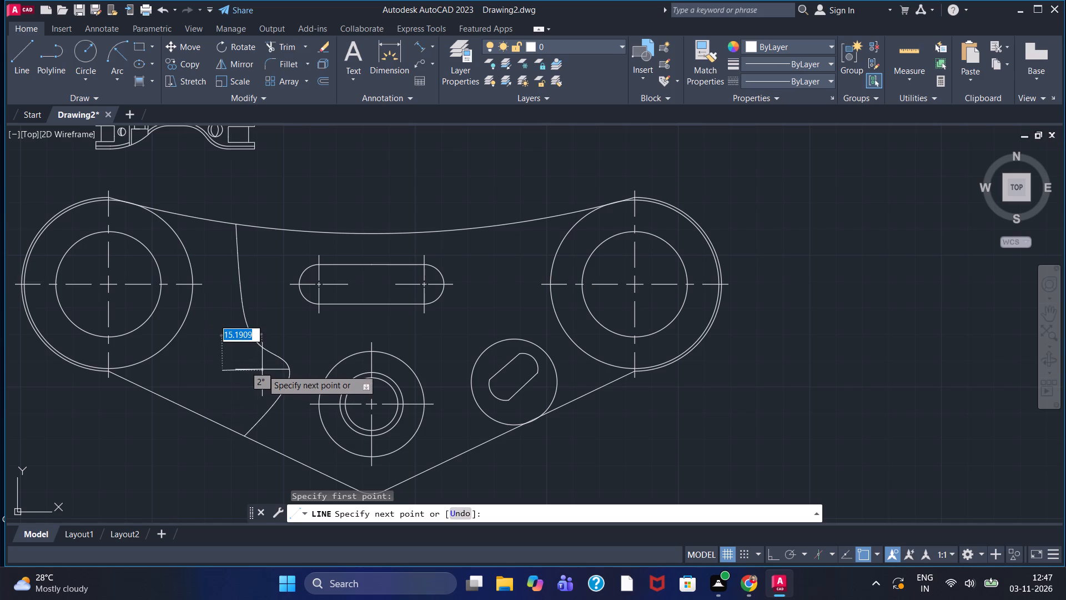
key("F8")
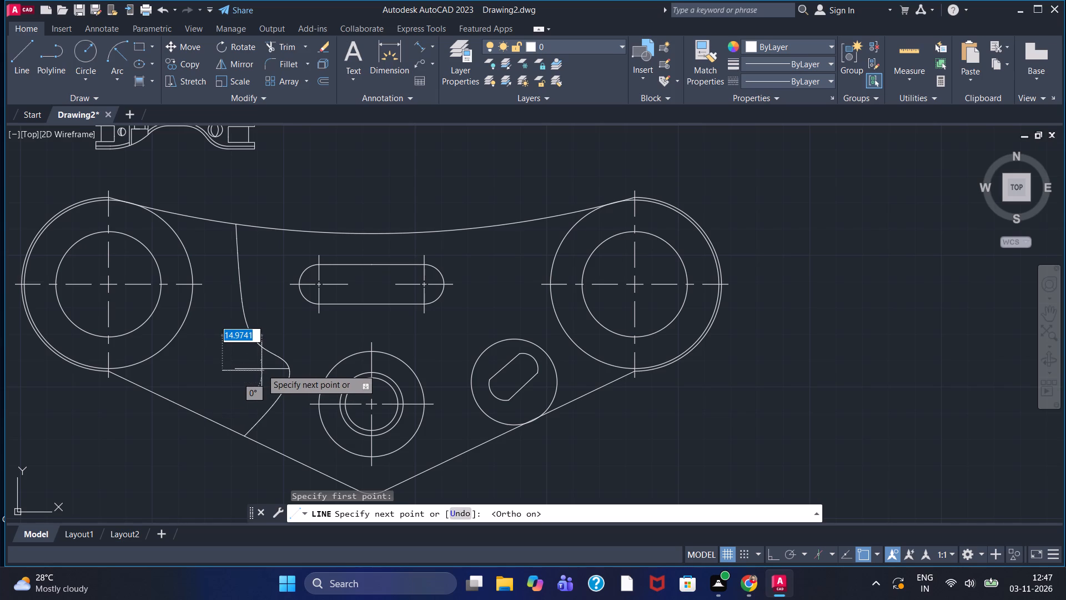
type("15")
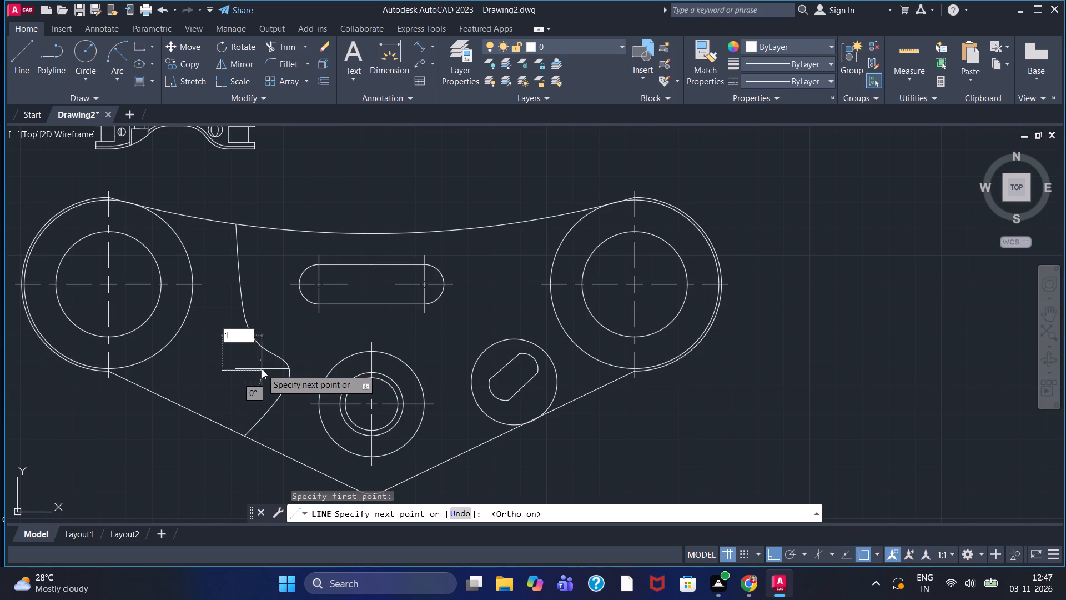
key("Return")
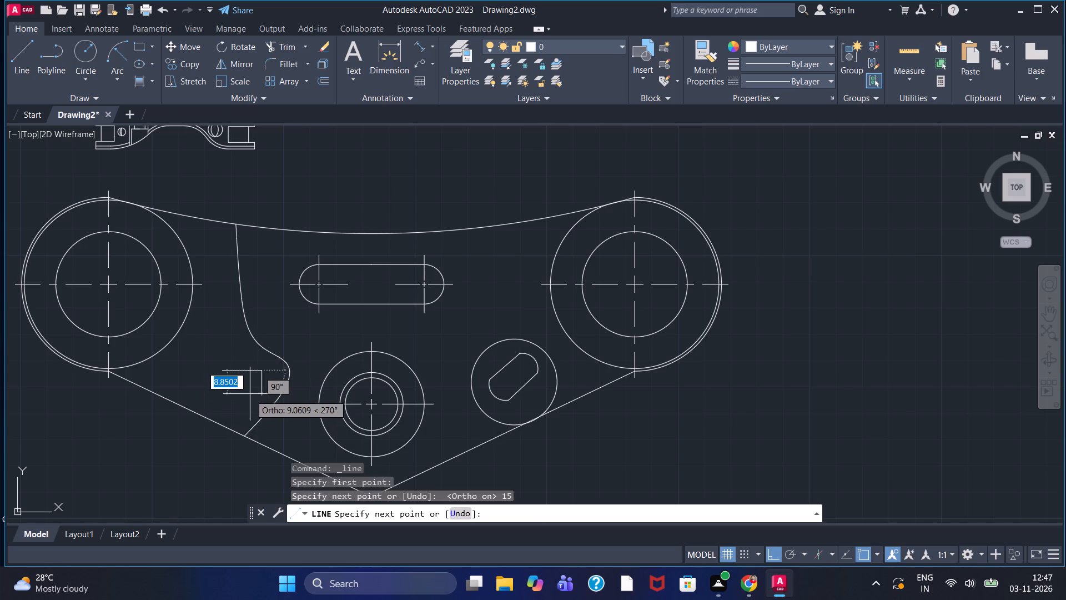
type("7.5")
key("Return")
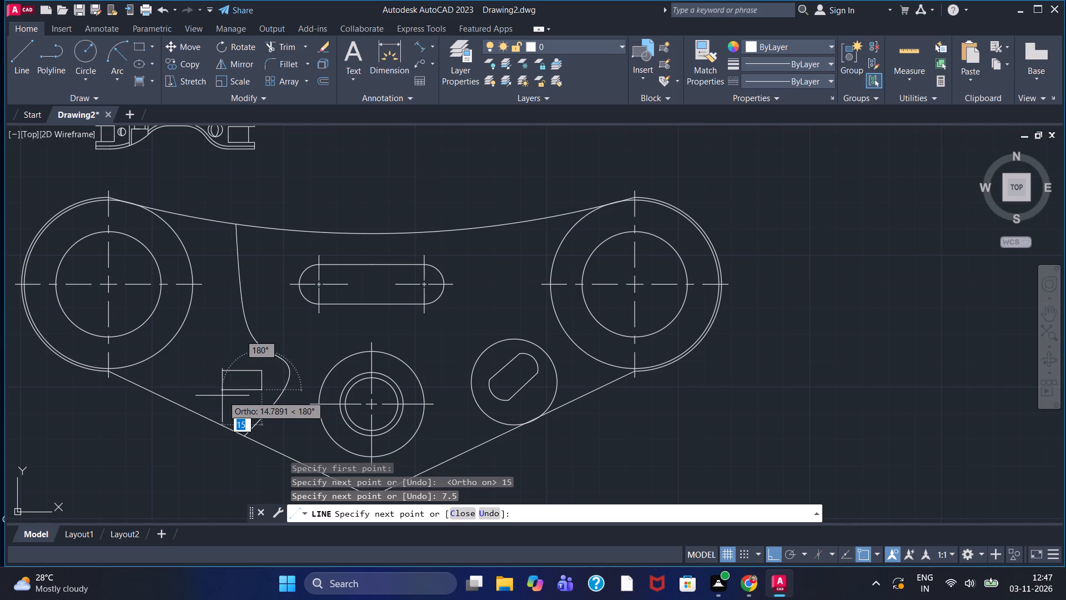
type("15")
key("Return")
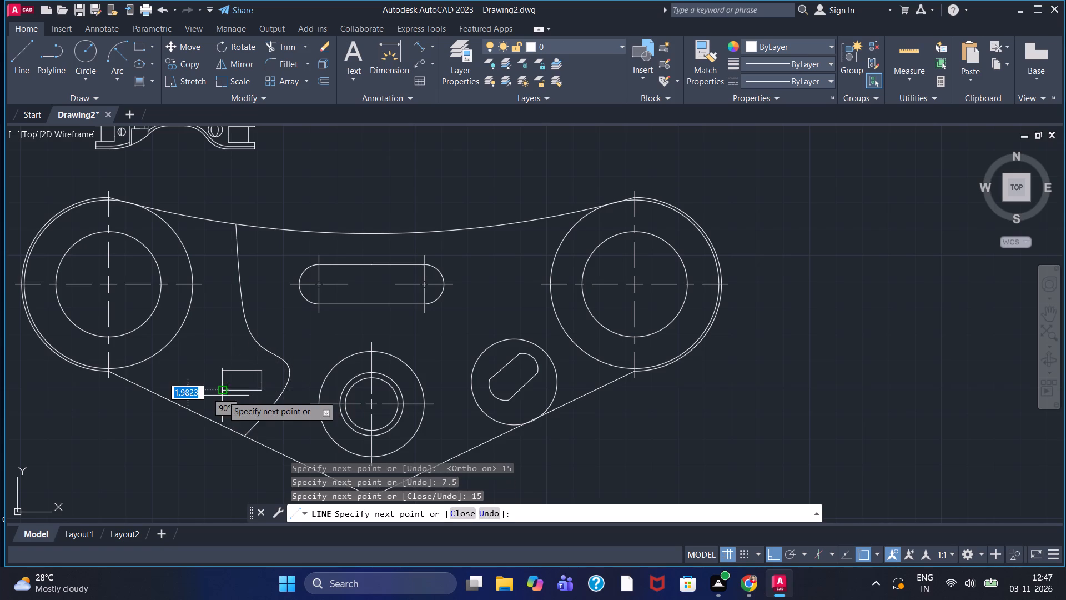
left_click(223, 368)
key("Escape")
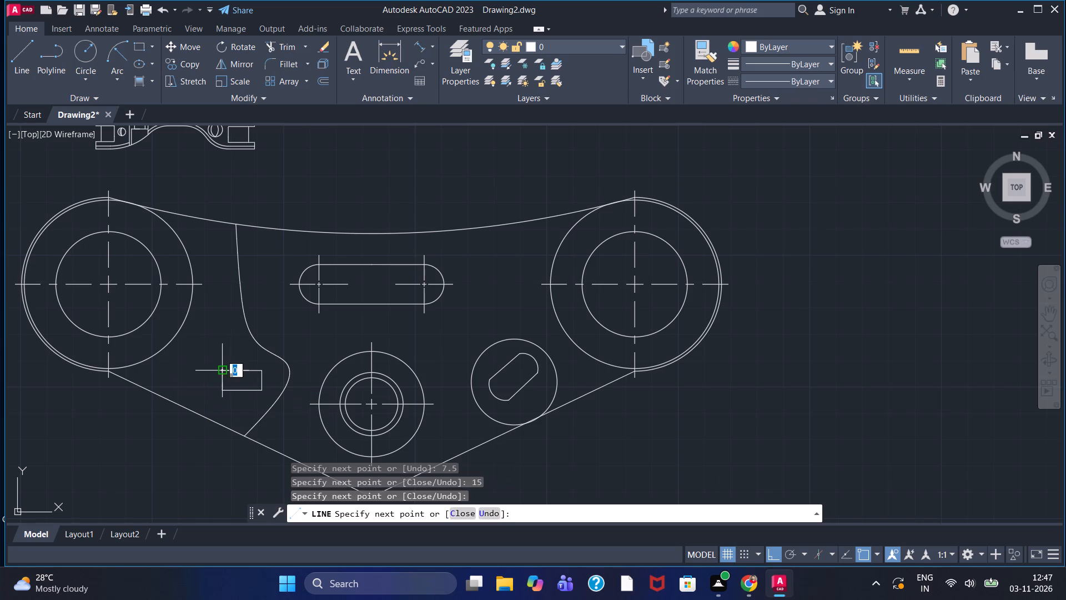
Draw a circle of radius 3.75 centred on the midpoint of the small rectangle's left short side.
scroll(235, 363, "up", 2)
middle_click_drag(245, 425, 248, 424)
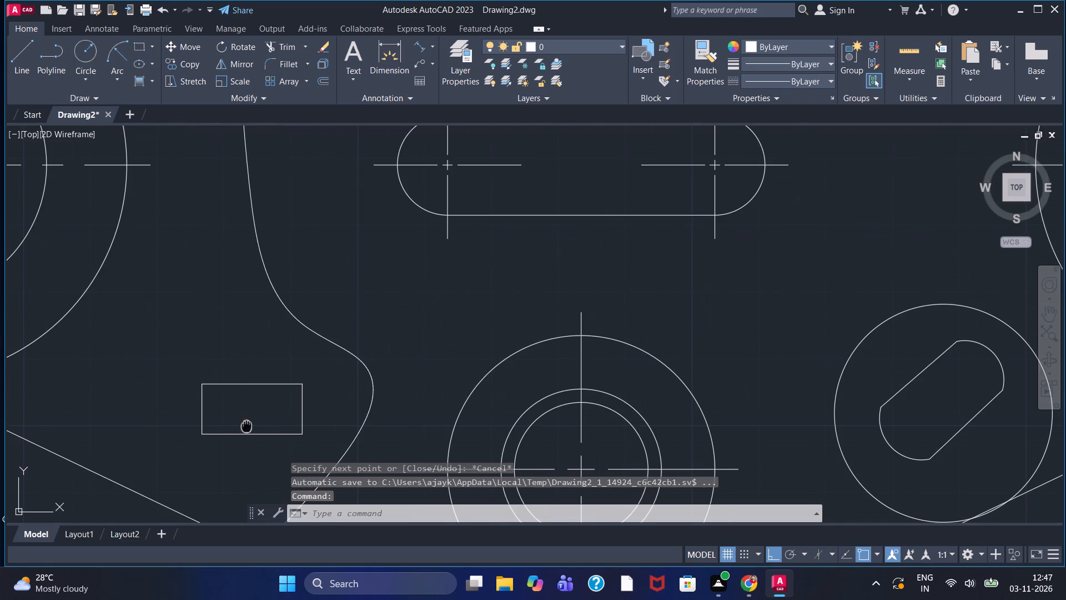
middle_click_drag(248, 424, 225, 376)
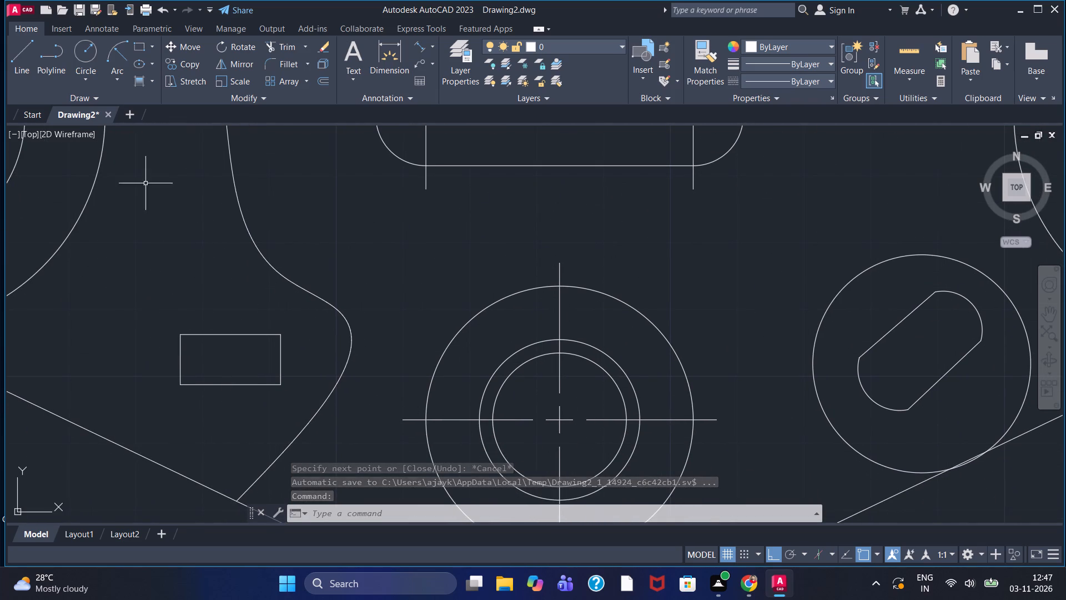
left_click(83, 55)
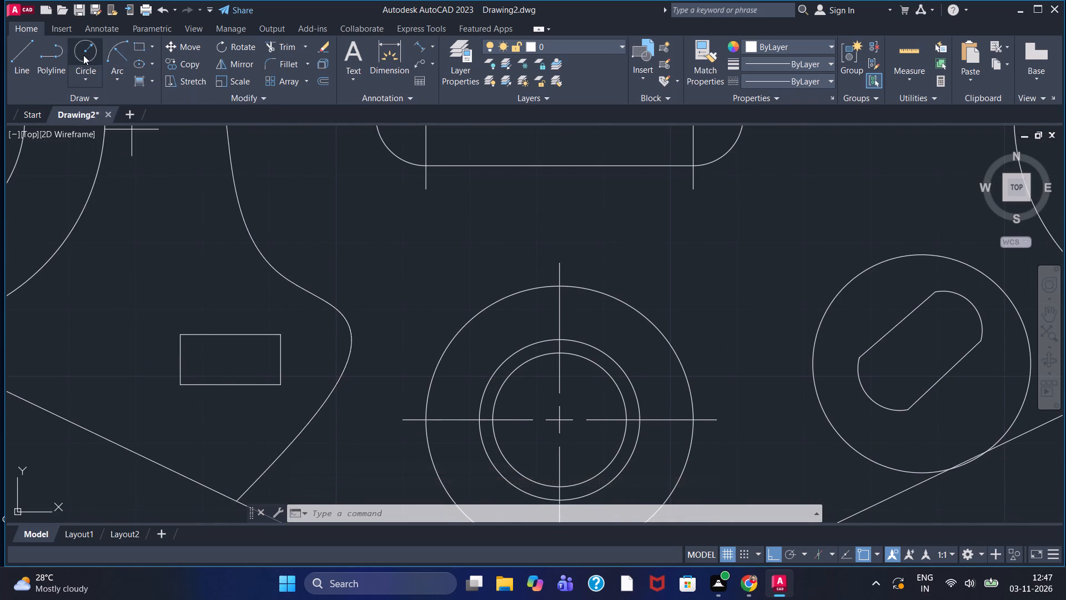
left_click(177, 358)
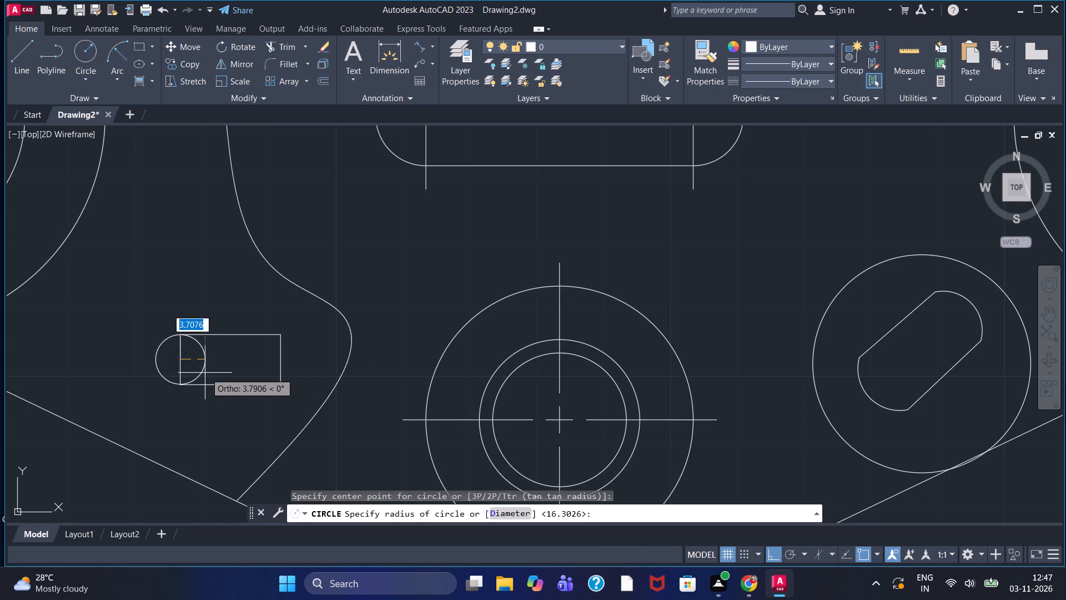
type("3.75")
key("Return")
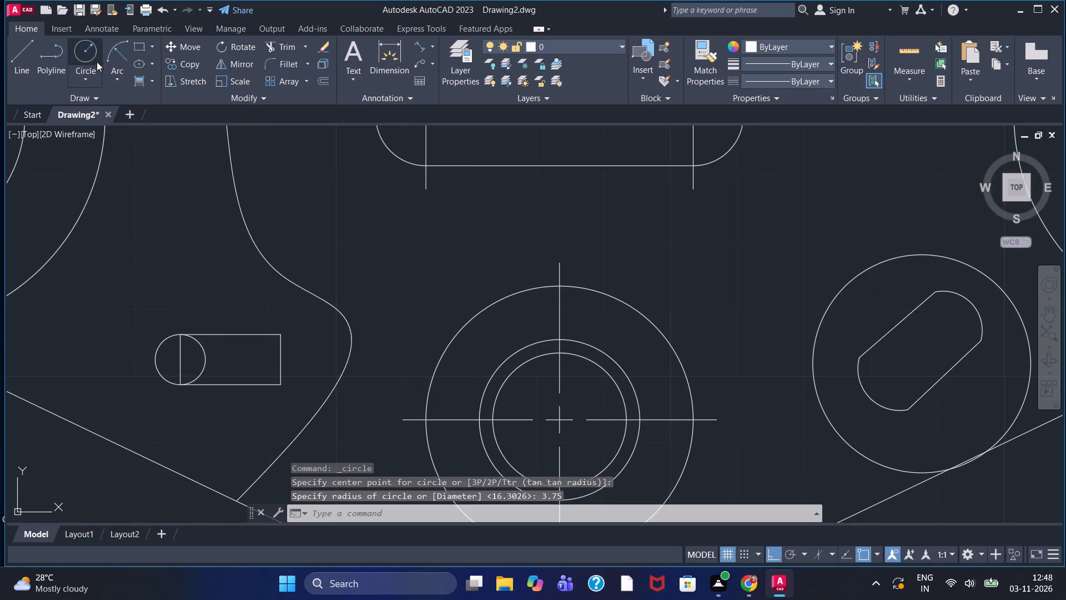
Draw a circle of radius 3.75 centred on the midpoint of the small rectangle's right short side.
left_click(81, 50)
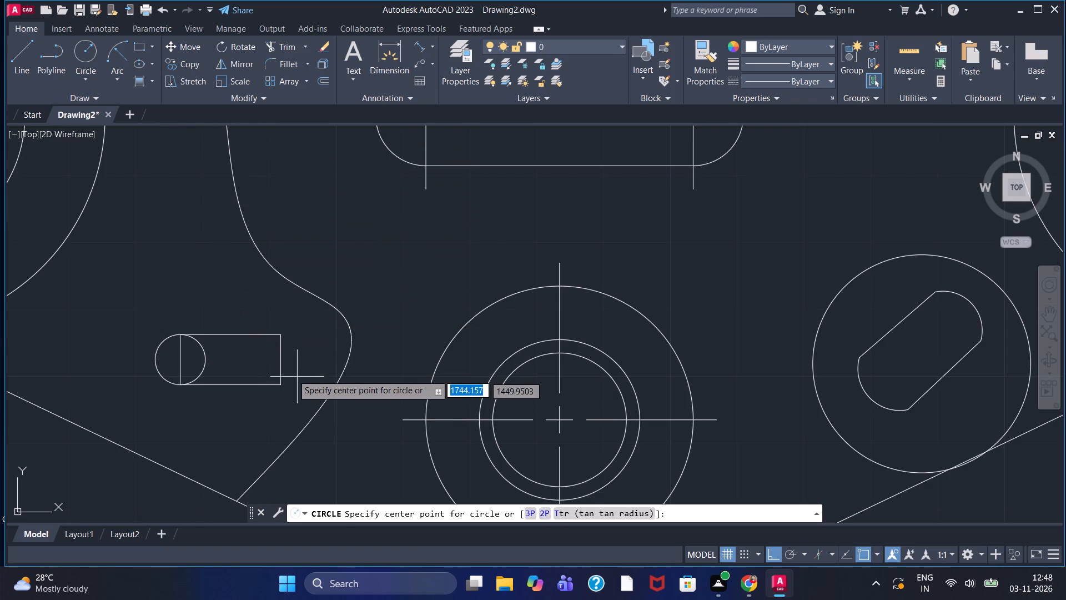
left_click(277, 358)
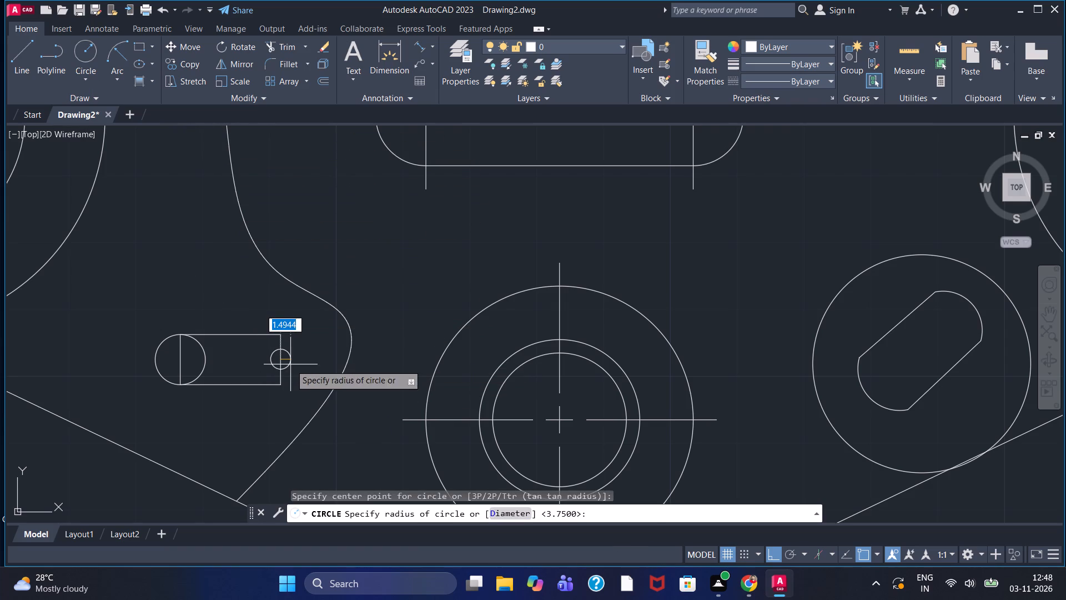
type("3.75")
key("Return")
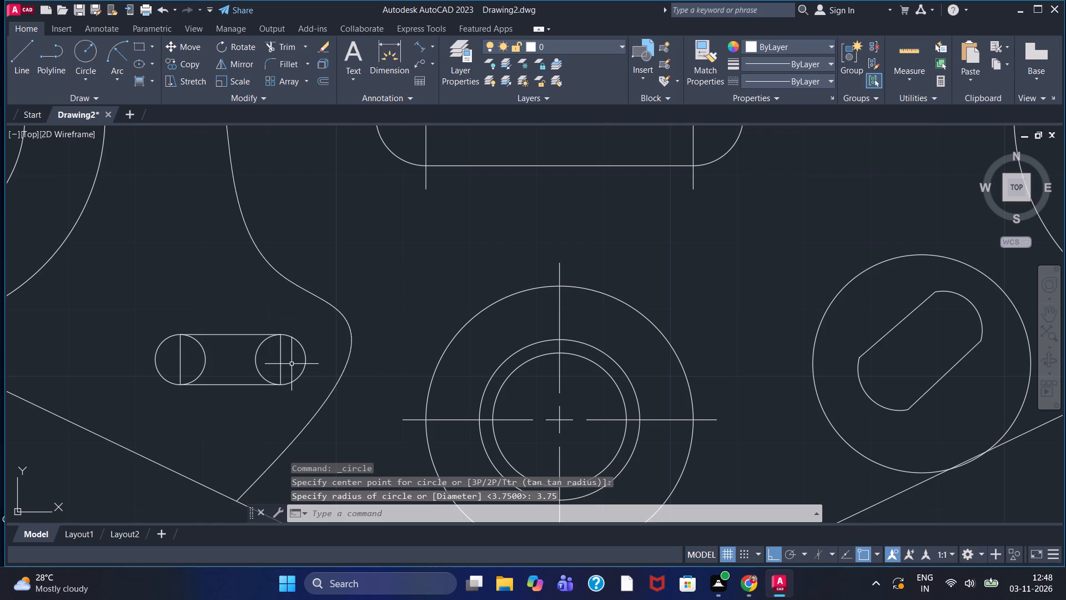
key("Escape")
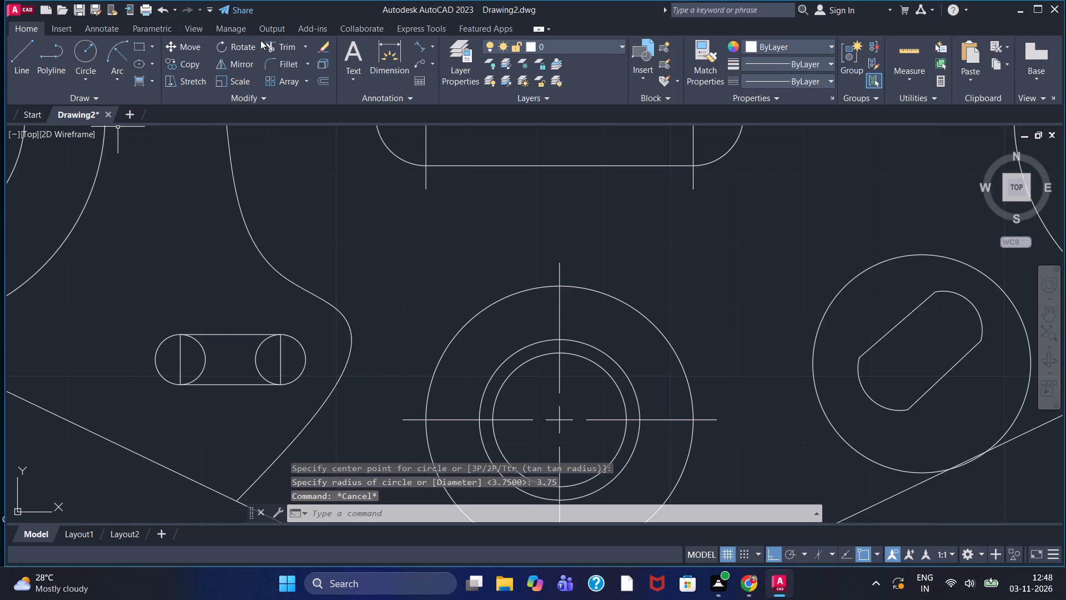
Trim the inner halves of both radius 3.75 circles and the small rectangle's two short sides to form a rounded slot.
left_click(280, 48)
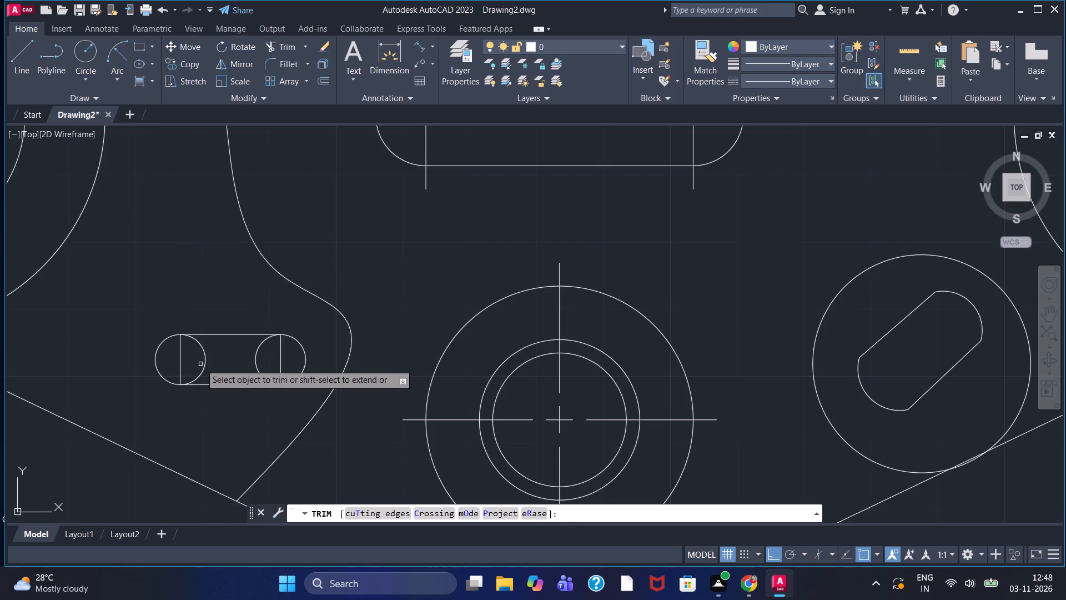
left_click(205, 361)
left_click(255, 353)
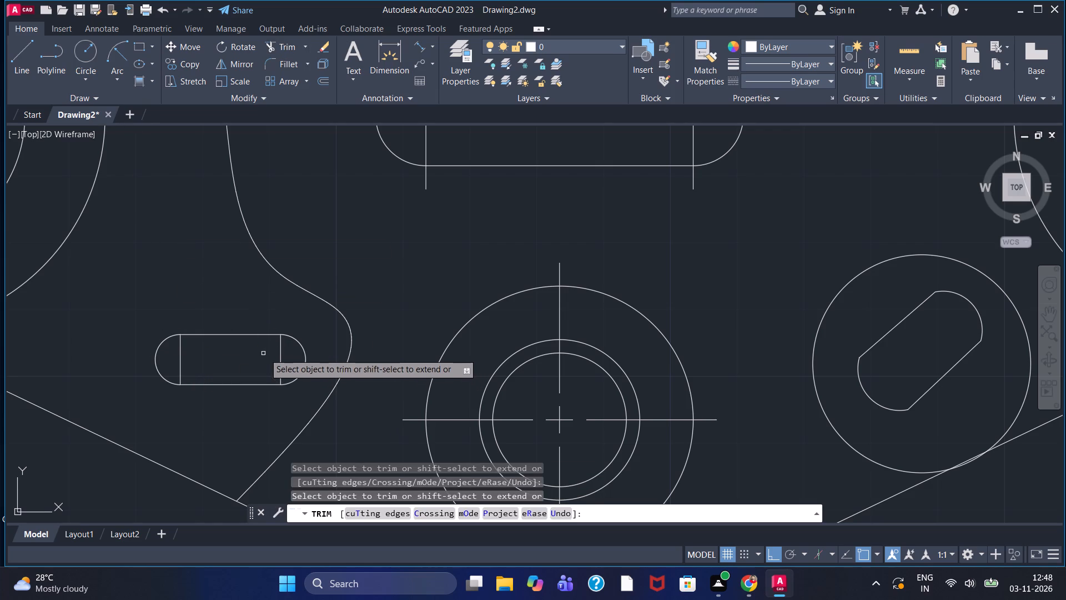
left_click(280, 360)
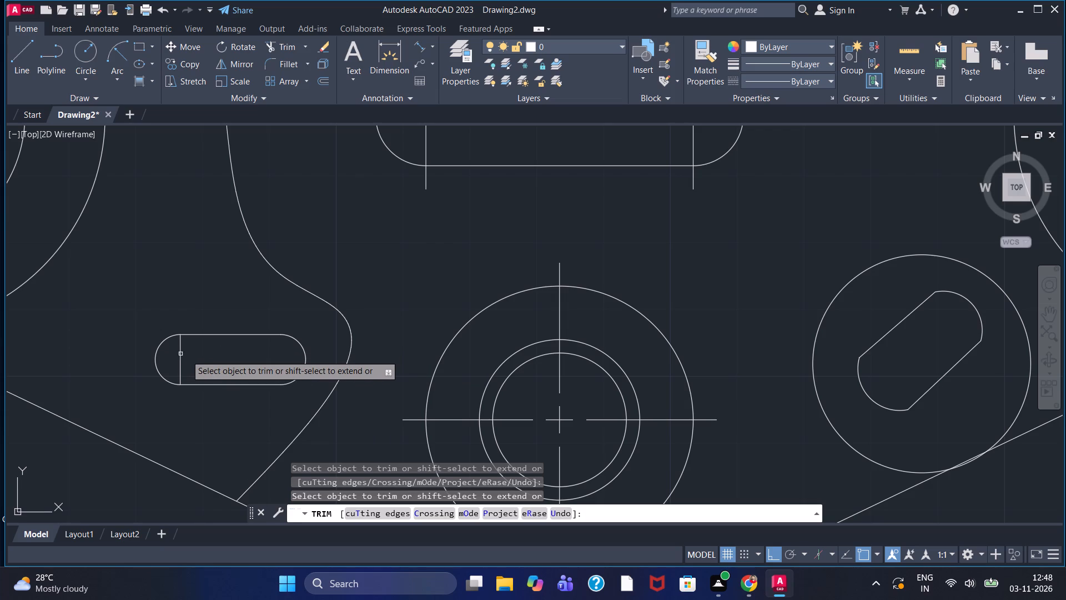
left_click(180, 354)
scroll(183, 351, "down", 1)
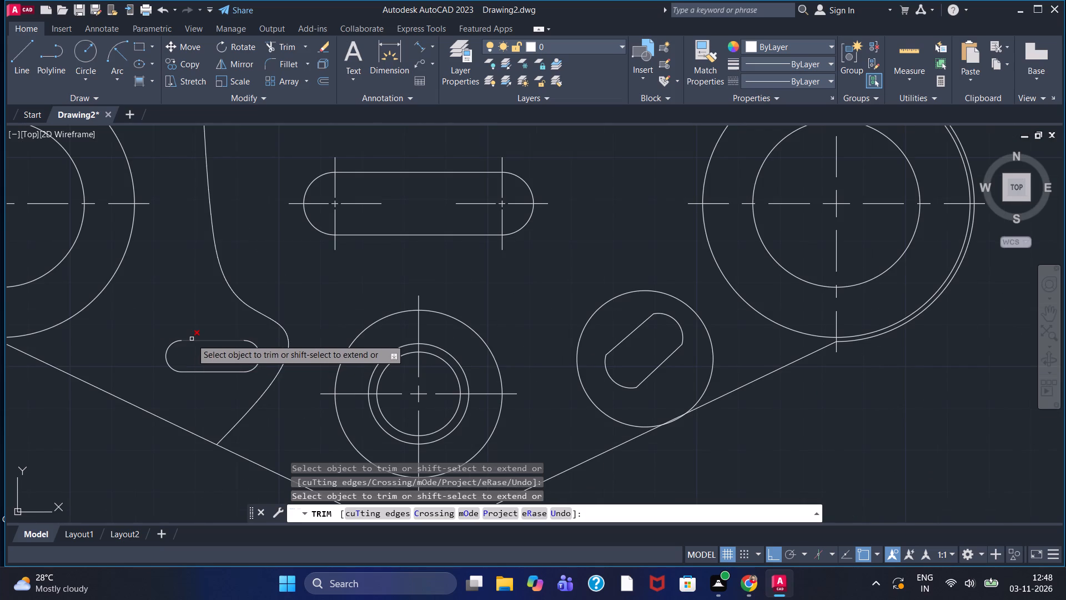
key("Escape")
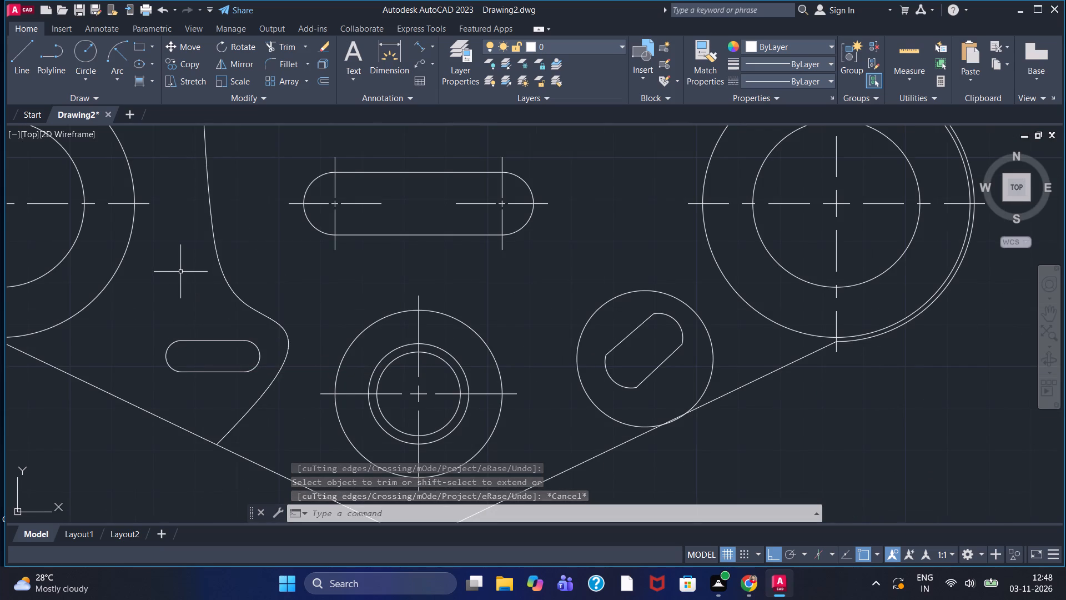
Examine the plate and the raised profile above it, checking the overall geometry and the right end circles.
scroll(175, 252, "down", 1)
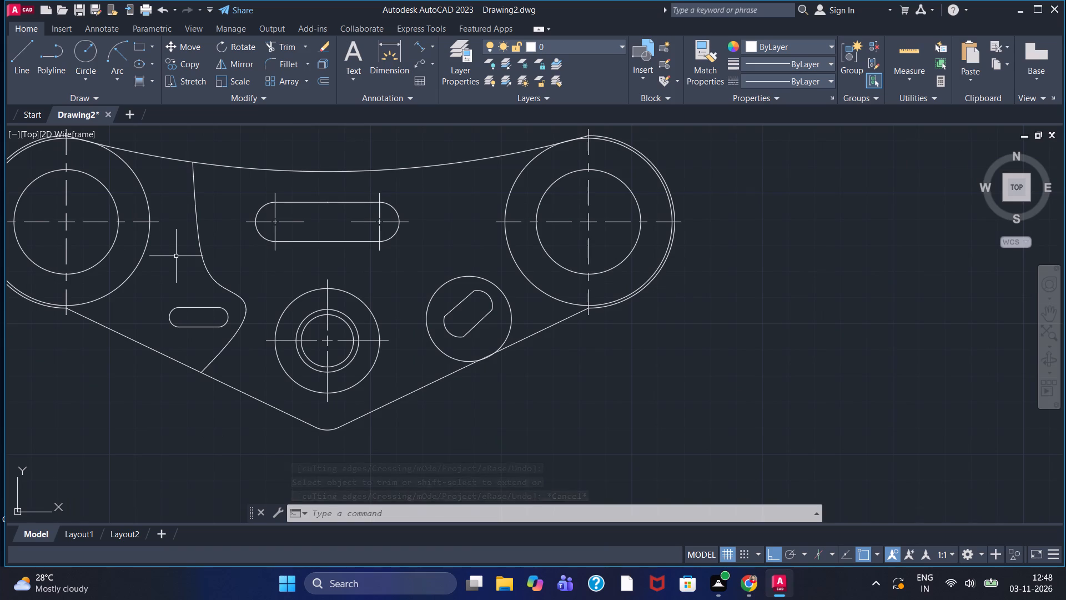
scroll(172, 261, "down", 1)
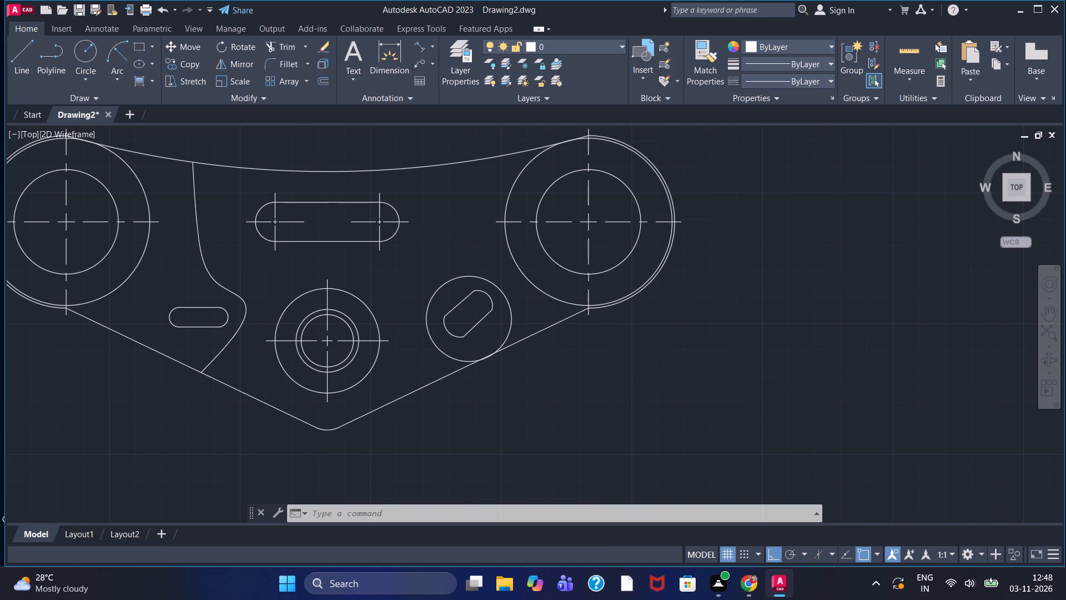
scroll(205, 237, "up", 1)
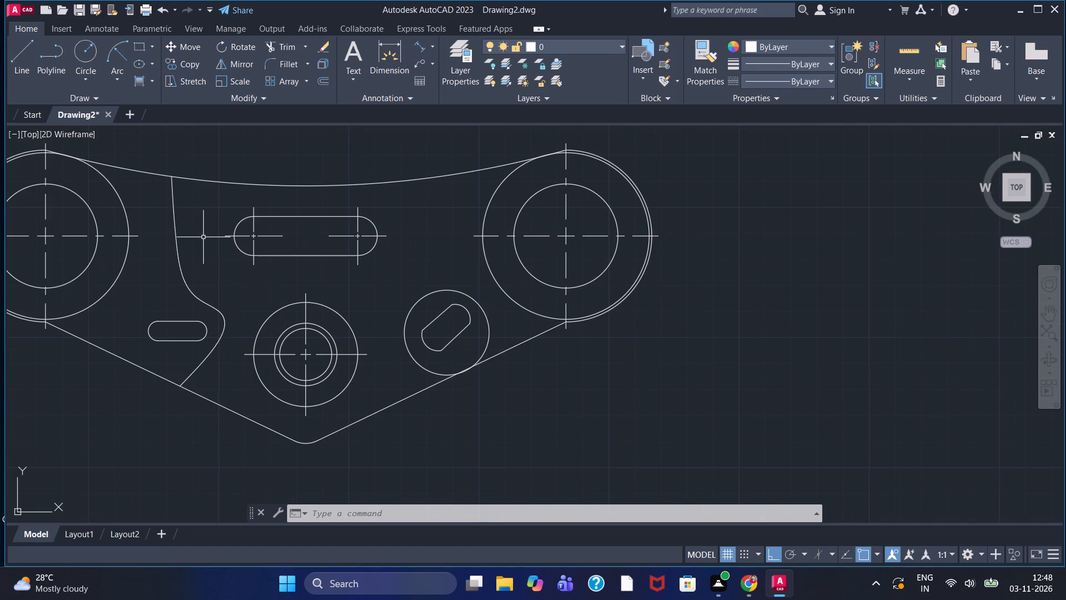
scroll(242, 206, "down", 1)
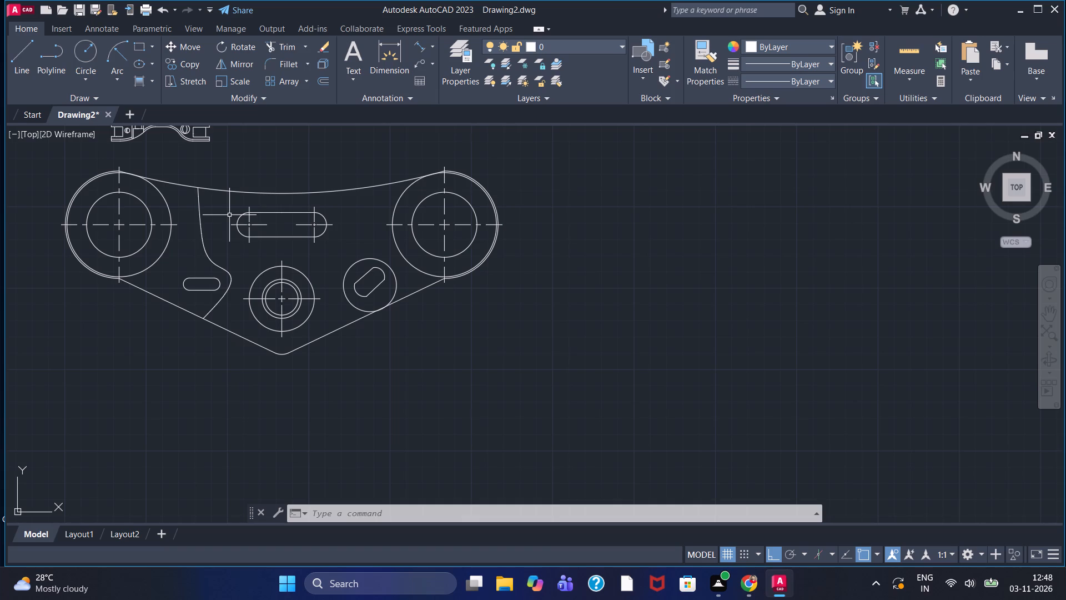
scroll(229, 215, "down", 1)
scroll(229, 215, "up", 2)
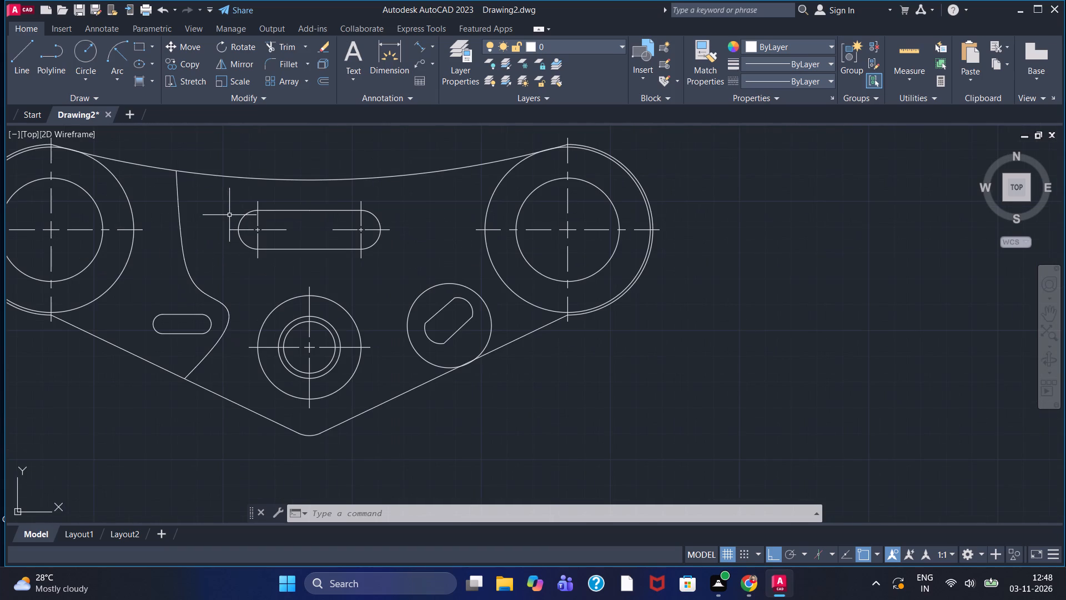
scroll(229, 215, "down", 1)
scroll(229, 215, "up", 1)
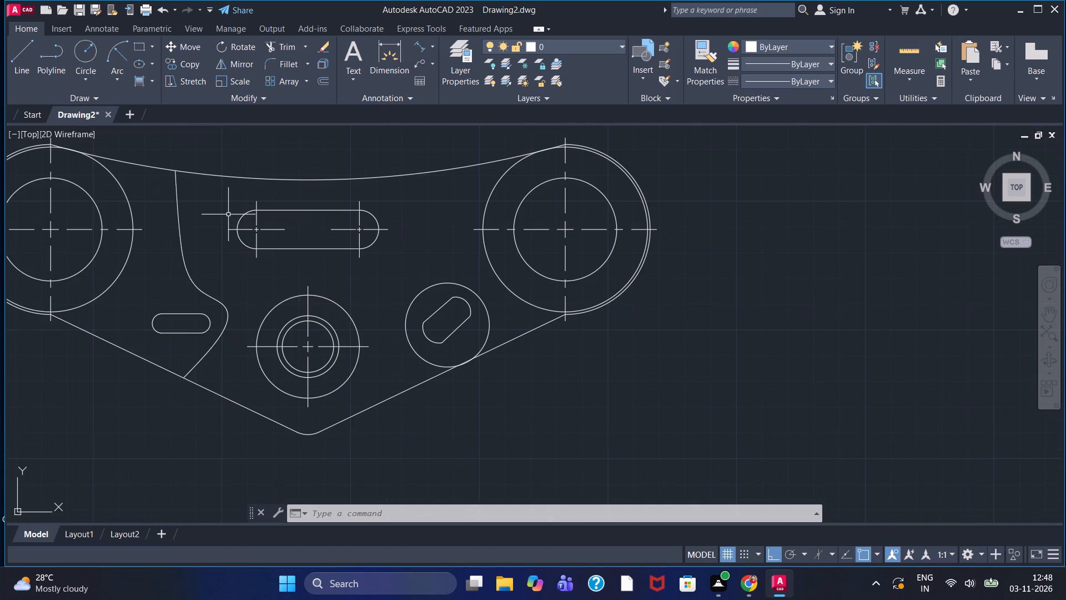
scroll(231, 213, "down", 1)
scroll(231, 213, "up", 1)
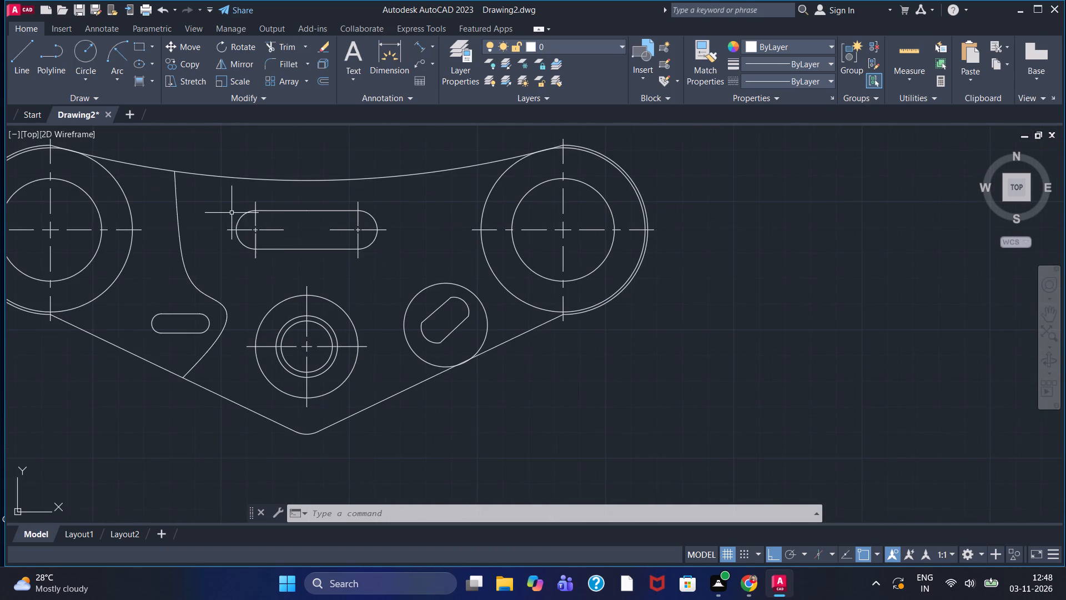
scroll(268, 267, "down", 1)
middle_click_drag(303, 183, 347, 214)
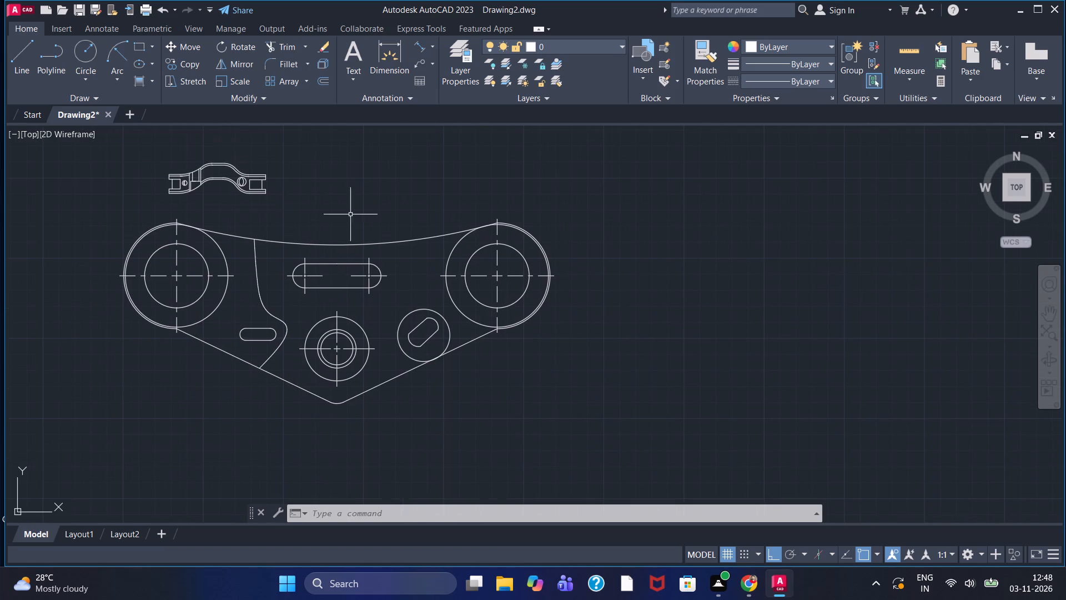
scroll(521, 248, "up", 3)
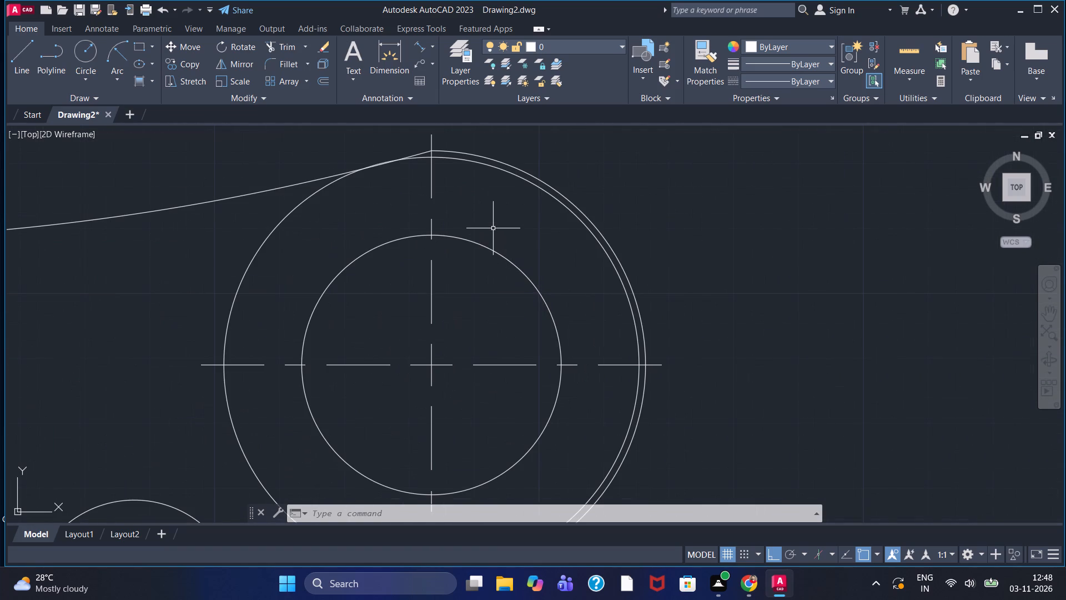
scroll(493, 228, "down", 3)
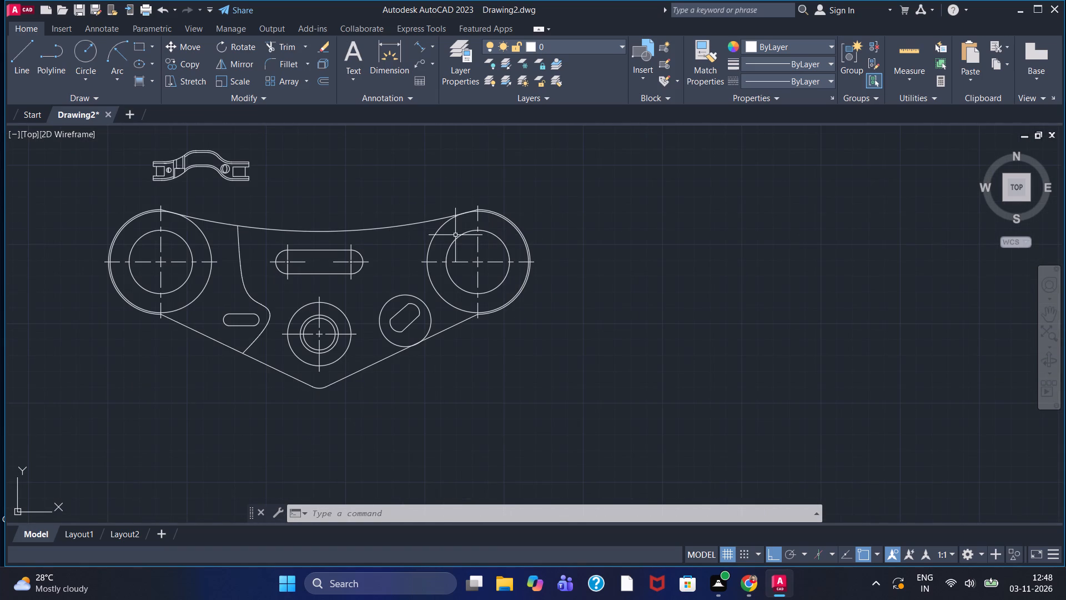
scroll(454, 235, "down", 1)
middle_click_drag(394, 218, 313, 216)
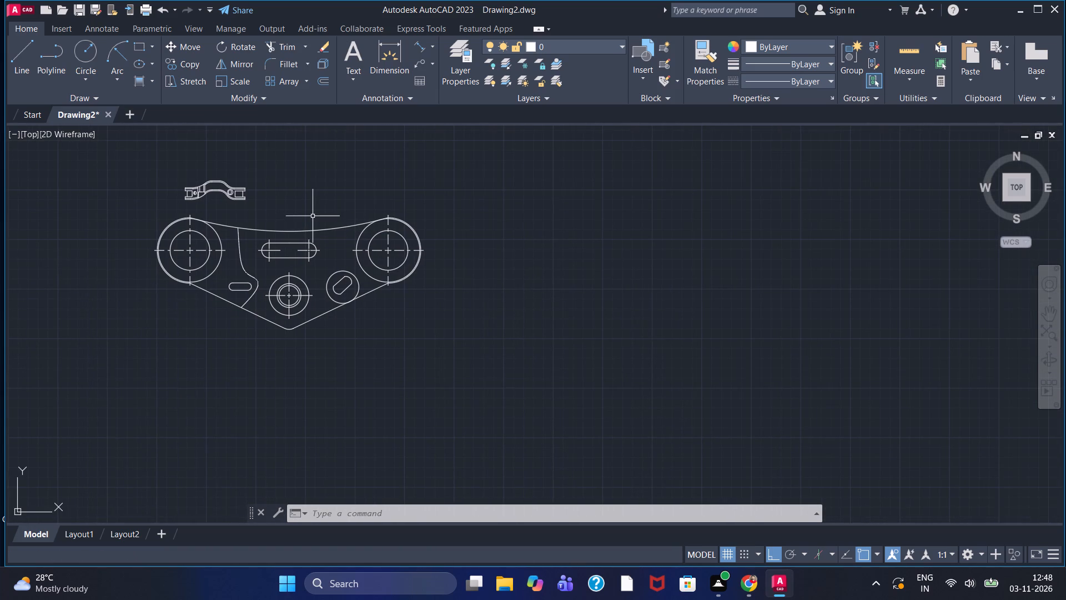
scroll(285, 200, "up", 2)
middle_click_drag(284, 197, 340, 217)
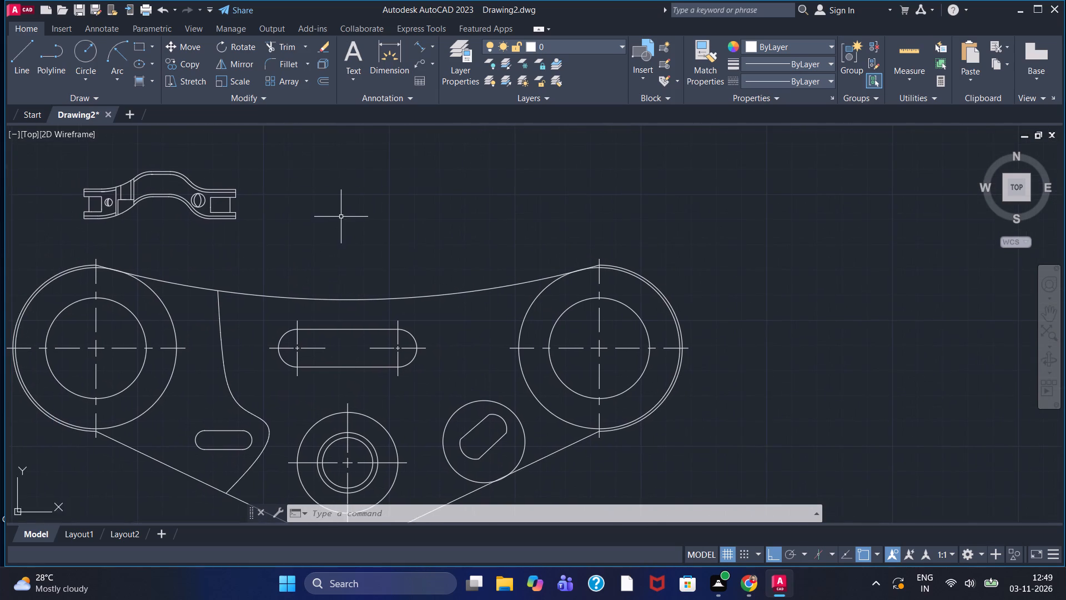
scroll(341, 217, "down", 1)
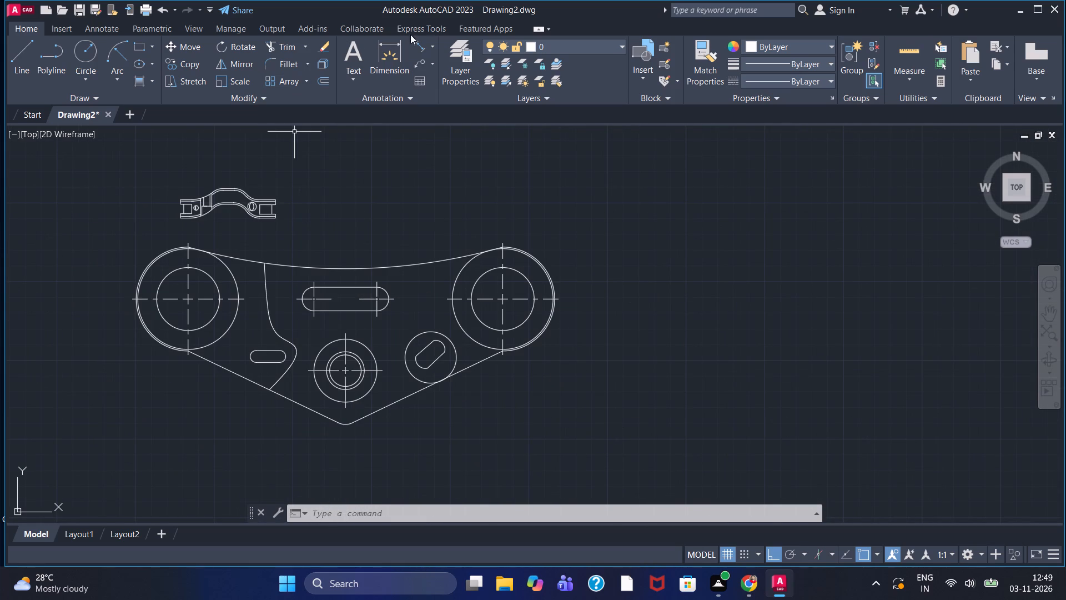
Add a linear dimension for the raised profile's overall width between its lower end corners, placed above the profile.
left_click(431, 43)
double_click(436, 64)
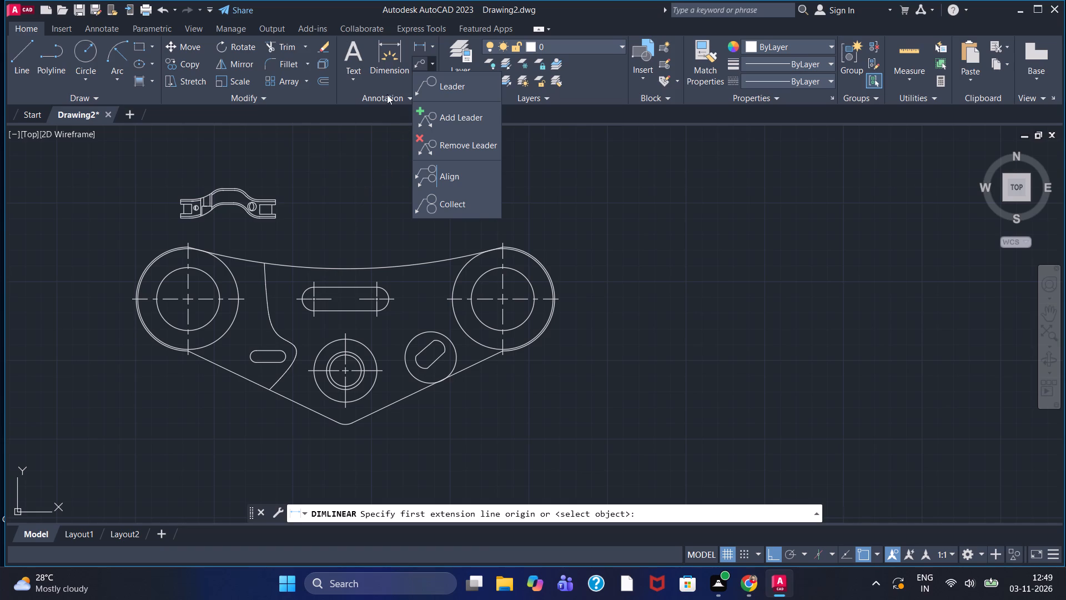
left_click(420, 38)
left_click(417, 46)
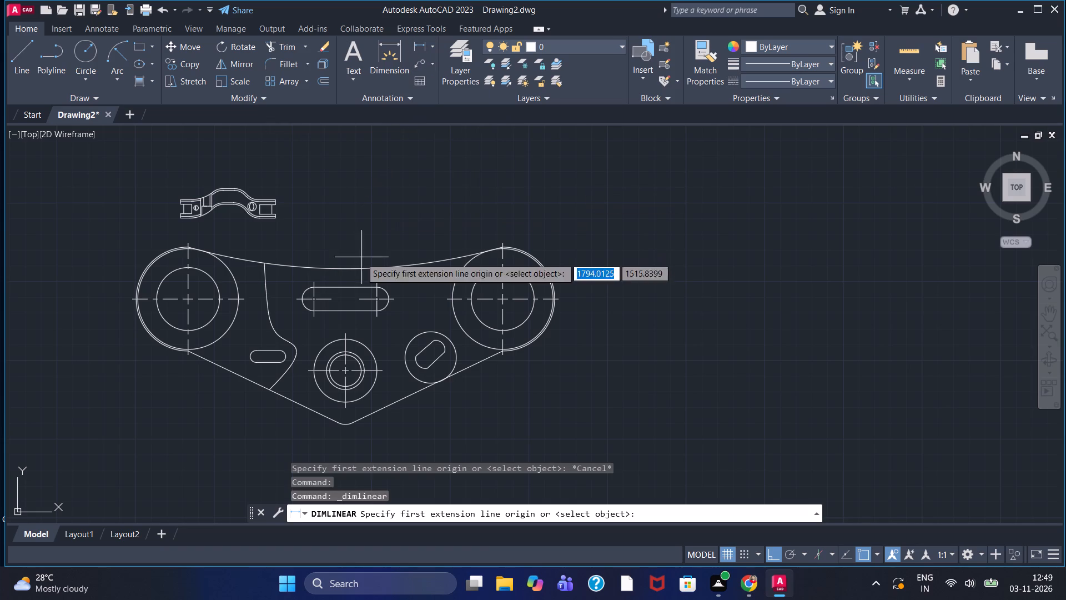
scroll(194, 232, "up", 2)
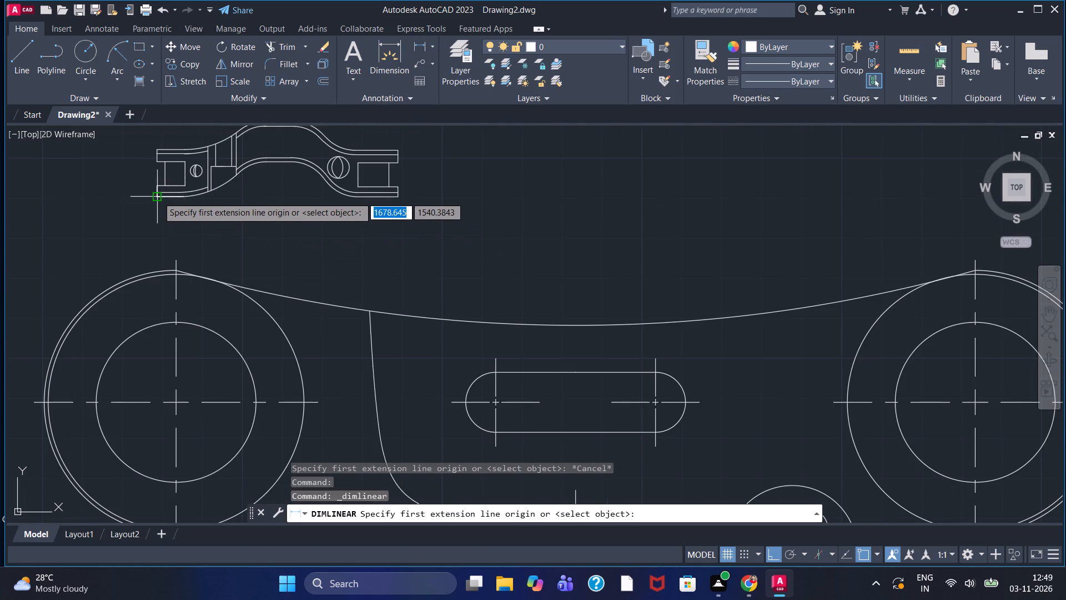
double_click(158, 197)
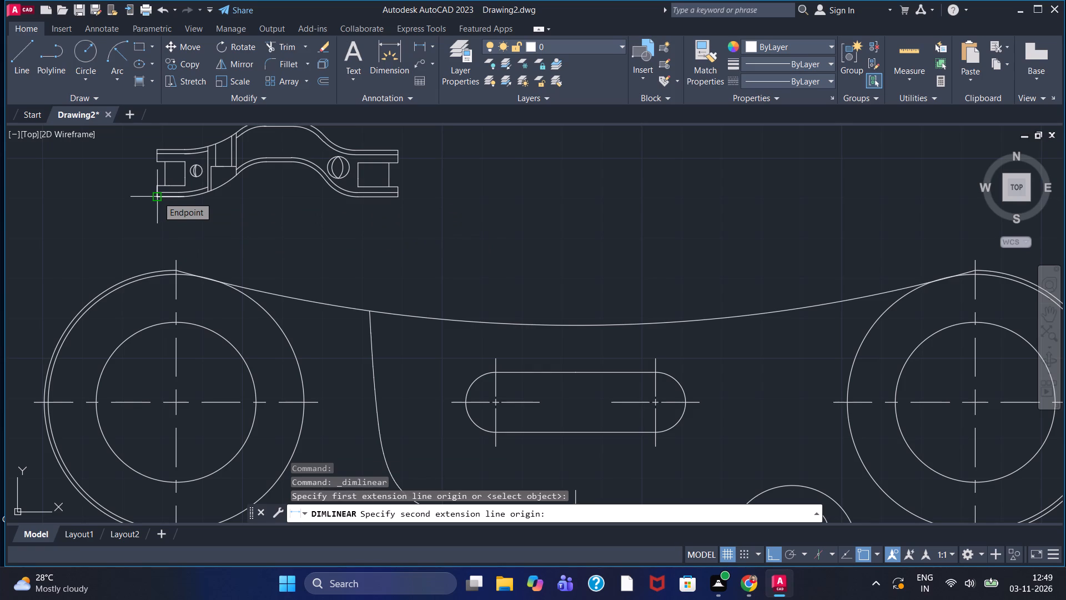
left_click(394, 198)
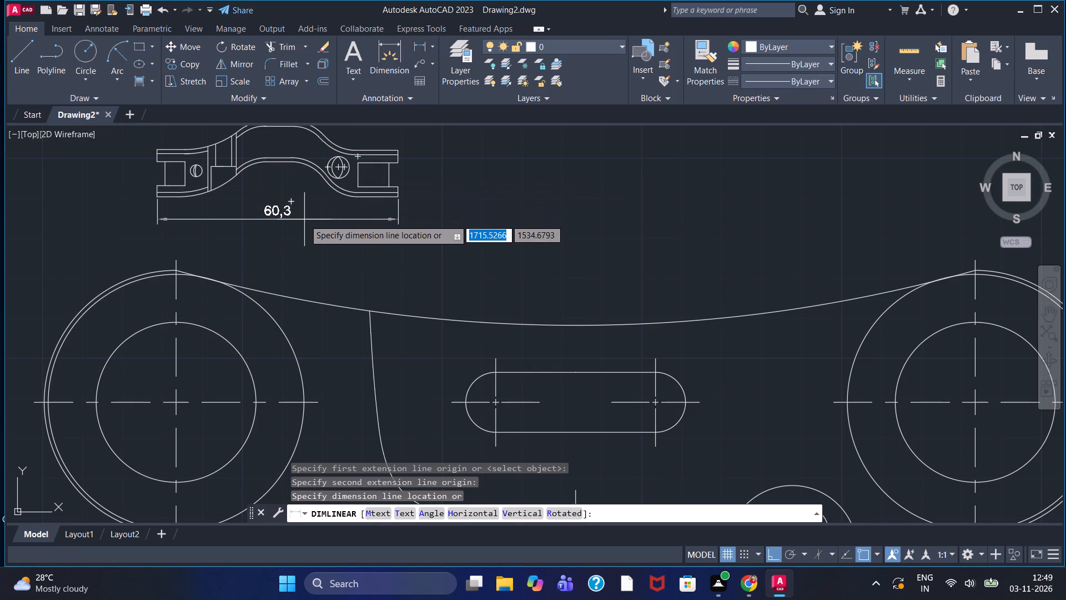
middle_click_drag(304, 218, 304, 296)
scroll(304, 296, "down", 1)
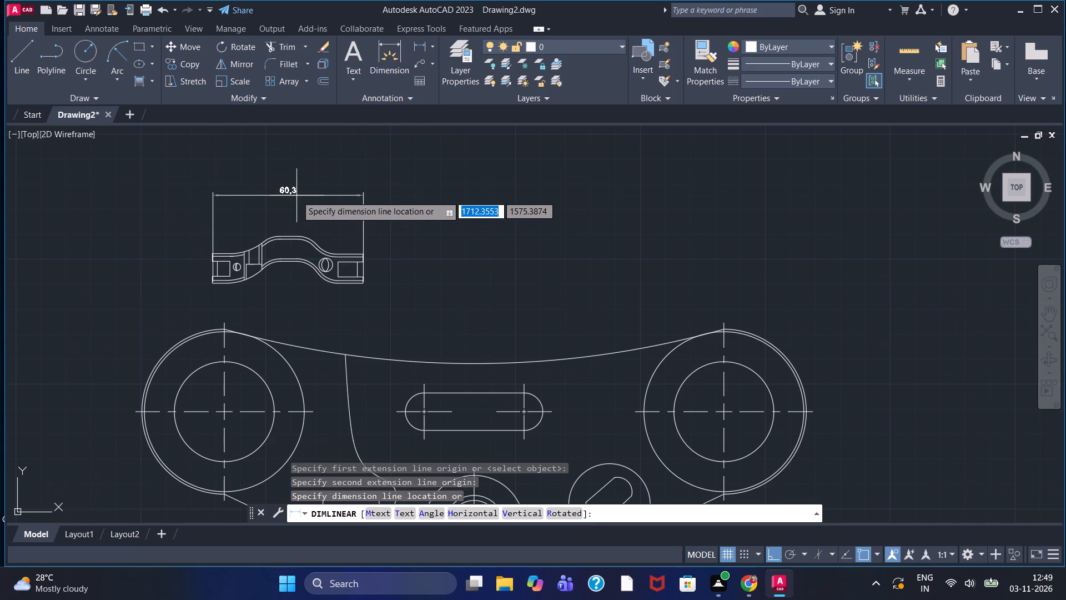
left_click(304, 184)
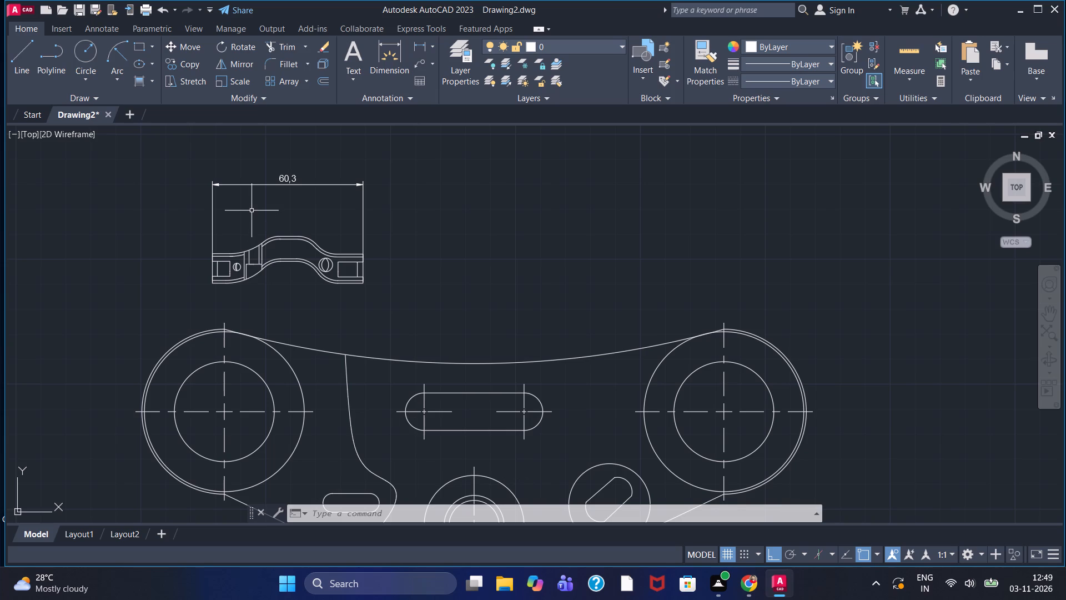
Add a horizontal linear dimension to the straight top edge at the raised profile's left end, placed just above it.
scroll(269, 239, "up", 1)
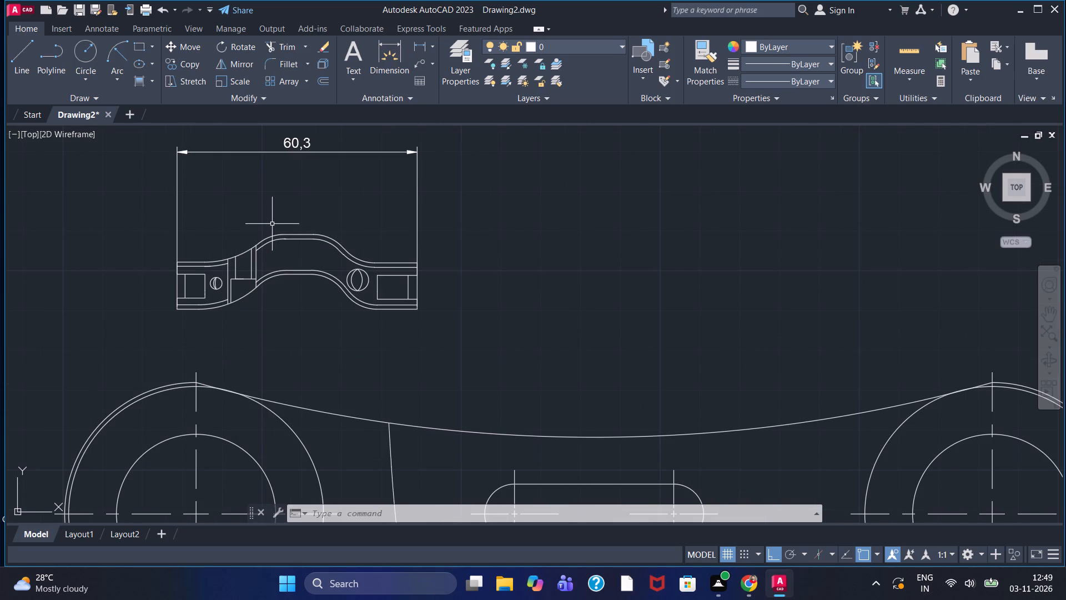
scroll(272, 223, "down", 1)
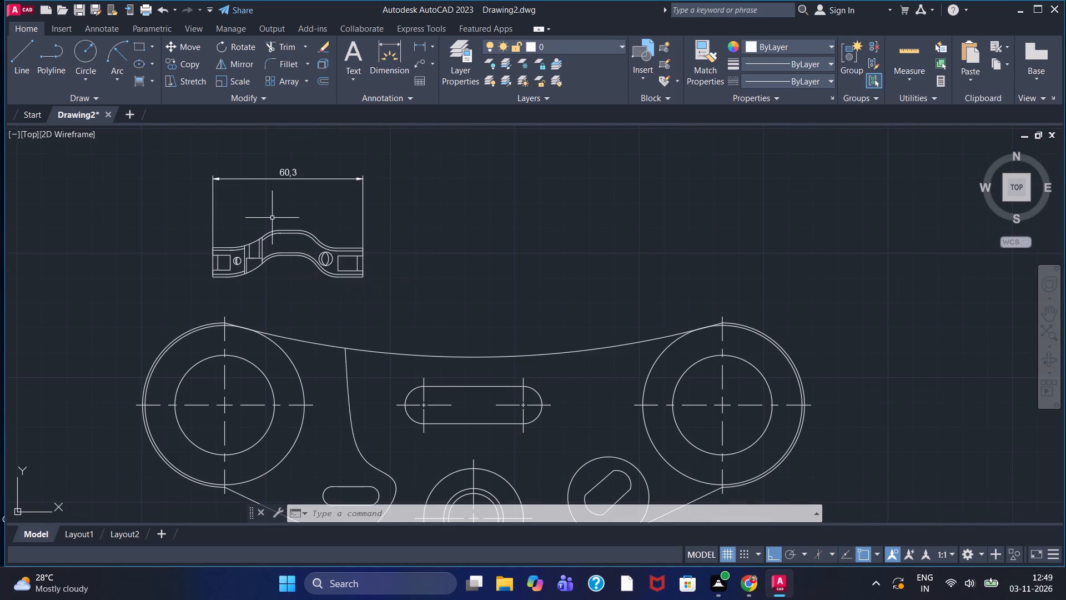
left_click(414, 40)
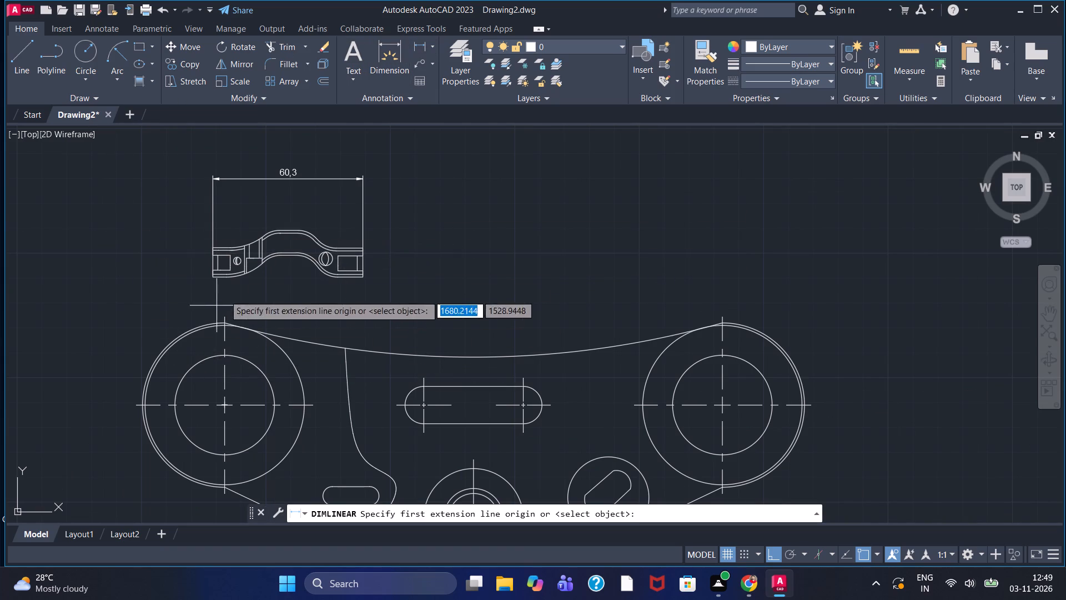
scroll(247, 262, "up", 3)
left_click(103, 212)
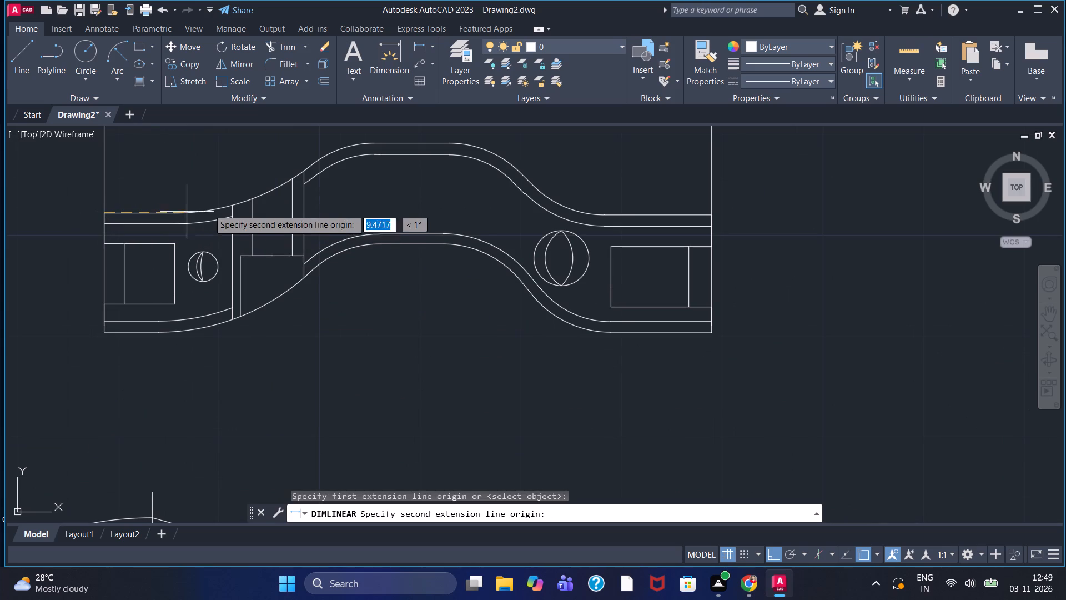
left_click(172, 212)
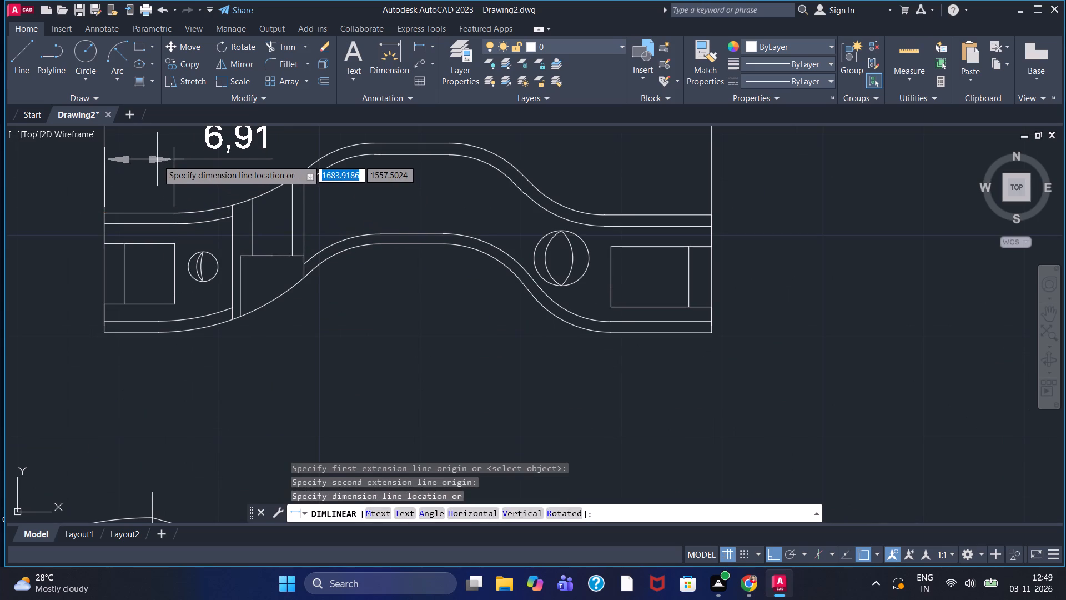
left_click(157, 159)
Hatch the stepped vertical wall and the lower and upper wall strips at the raised profile's left end with the ANSI31 pattern.
middle_click_drag(185, 166, 127, 275)
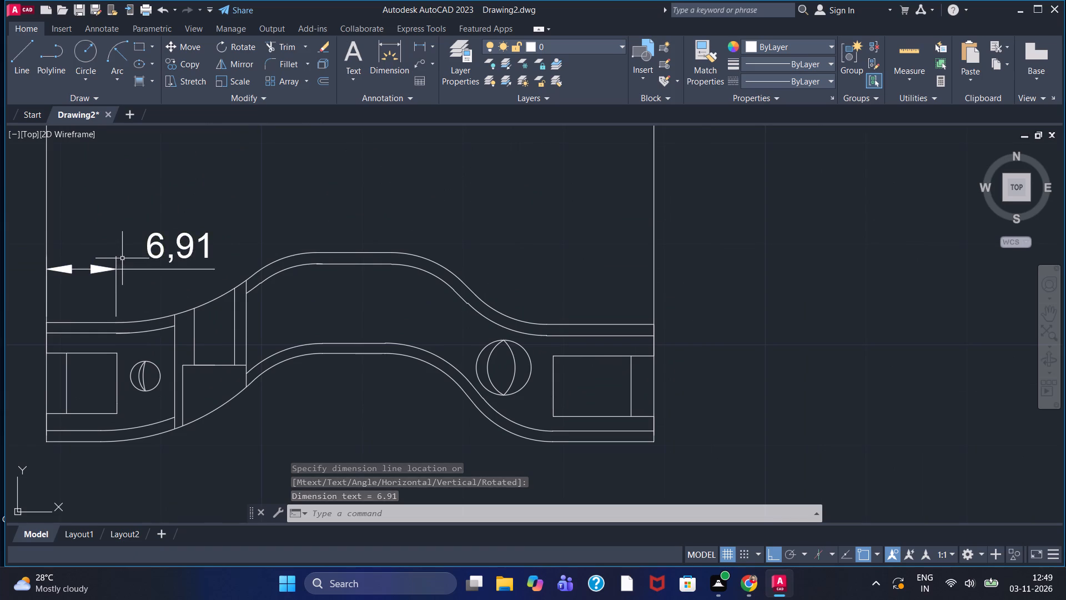
left_click(150, 80)
left_click(164, 95)
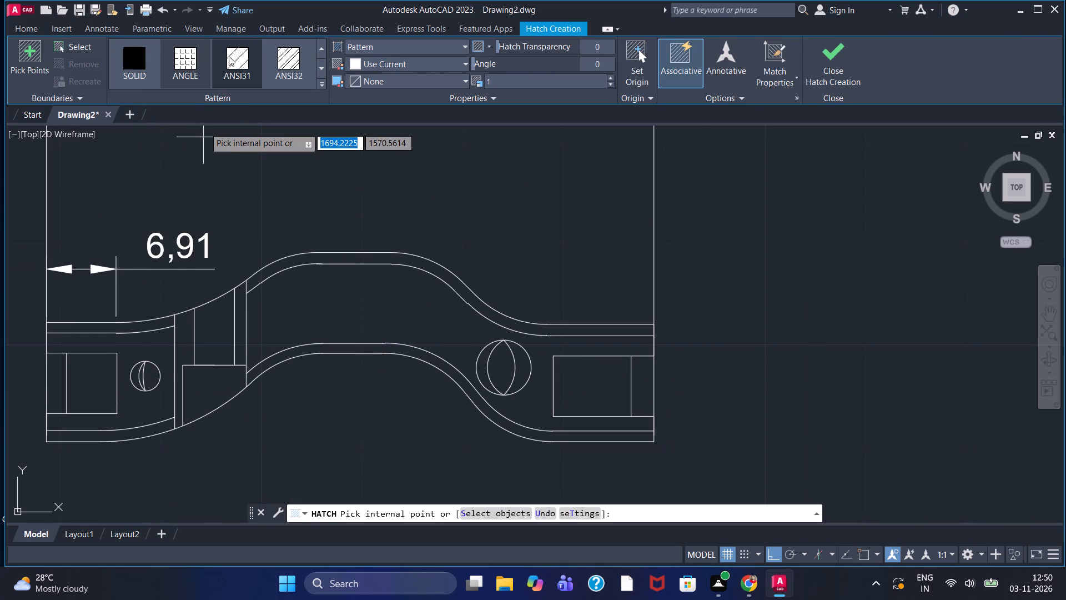
left_click(229, 56)
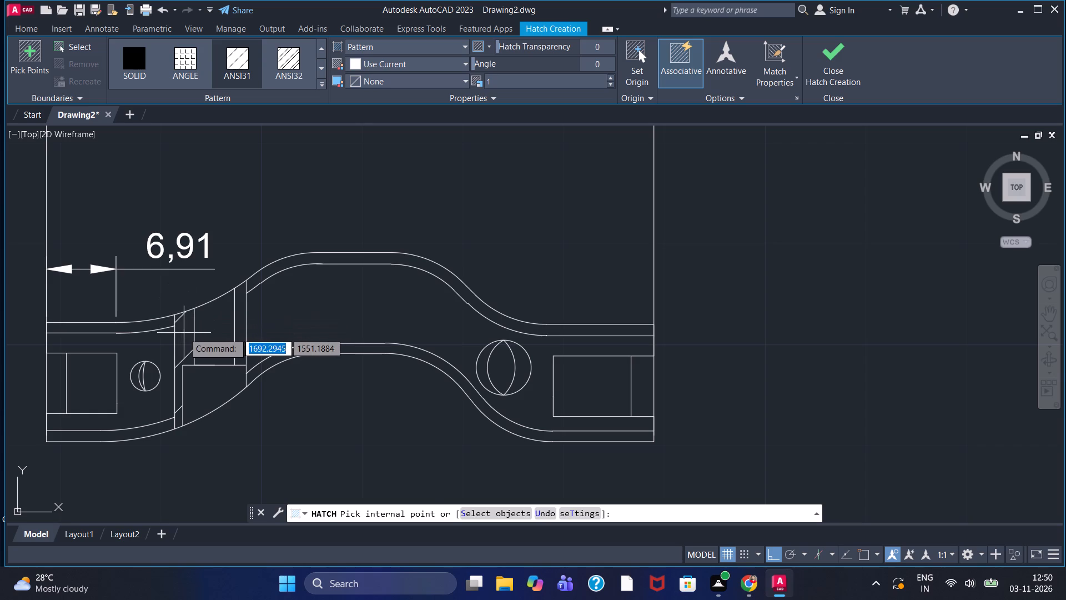
left_click(184, 333)
left_click(147, 320)
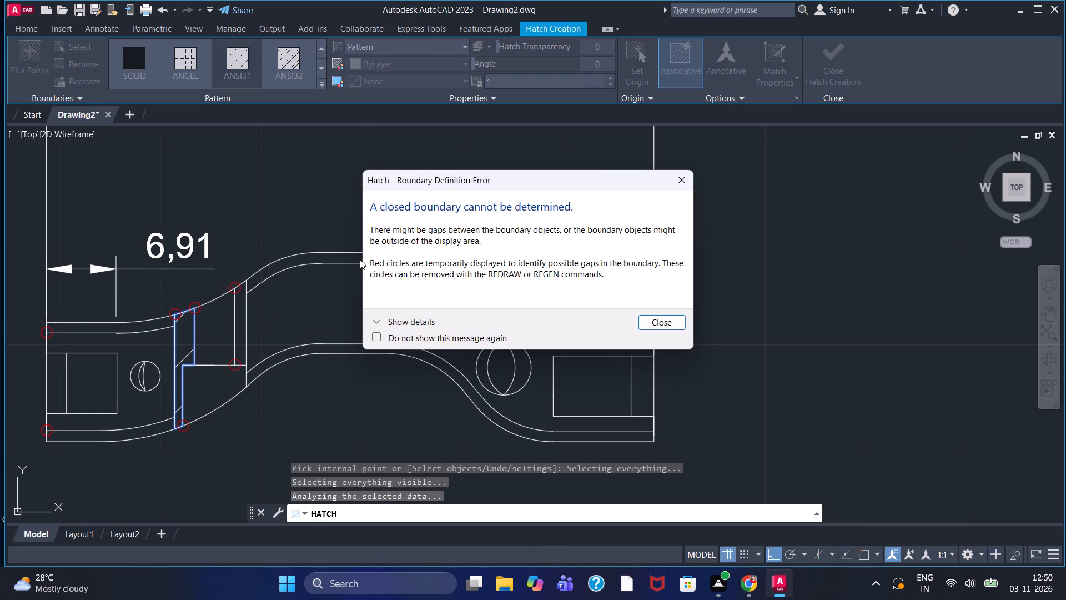
left_click(684, 177)
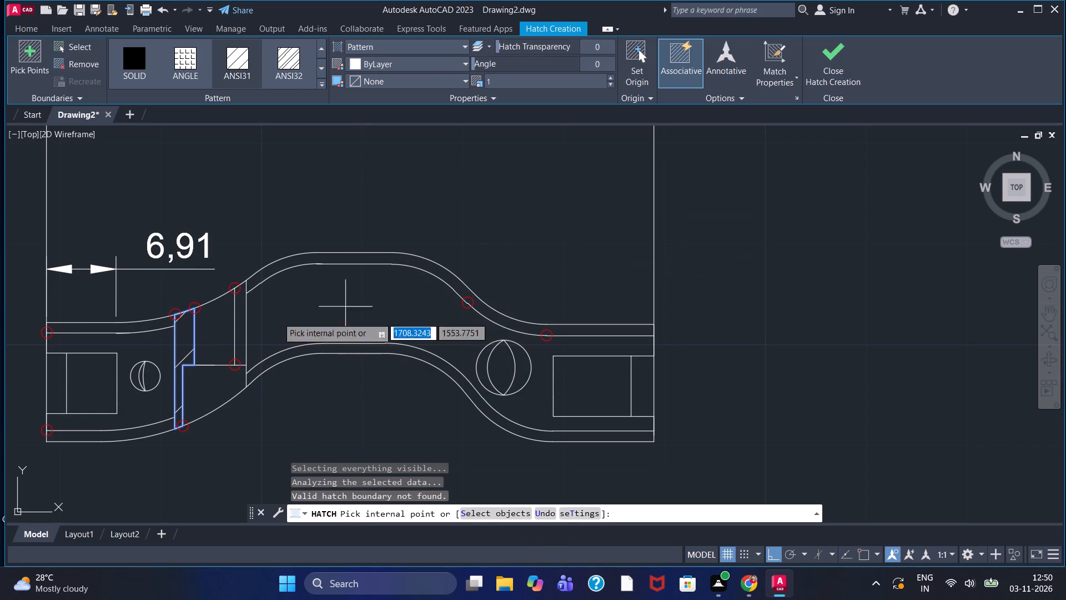
left_click(137, 433)
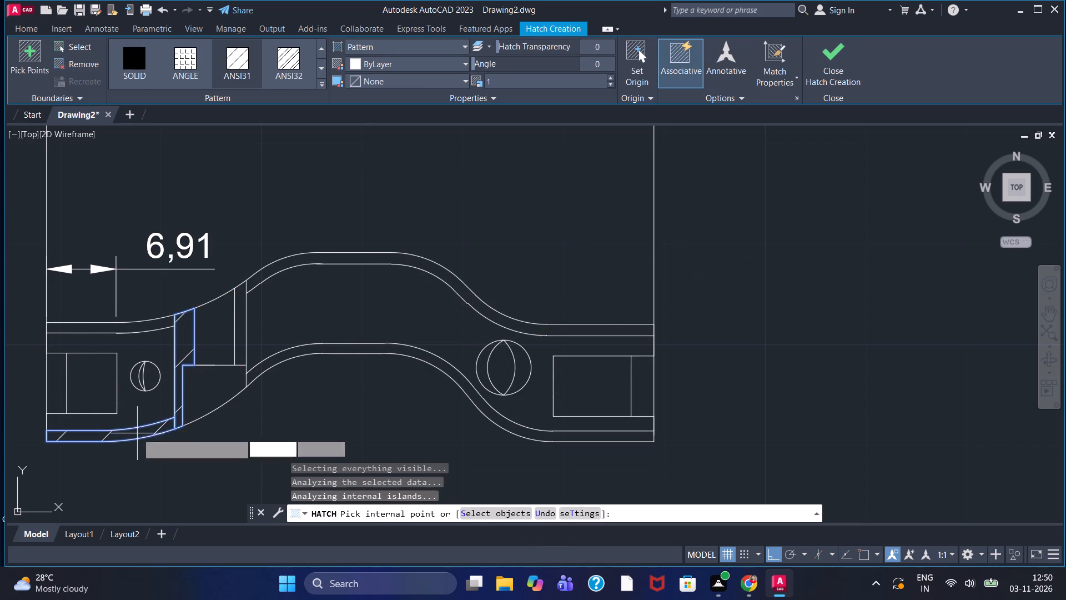
left_click(130, 329)
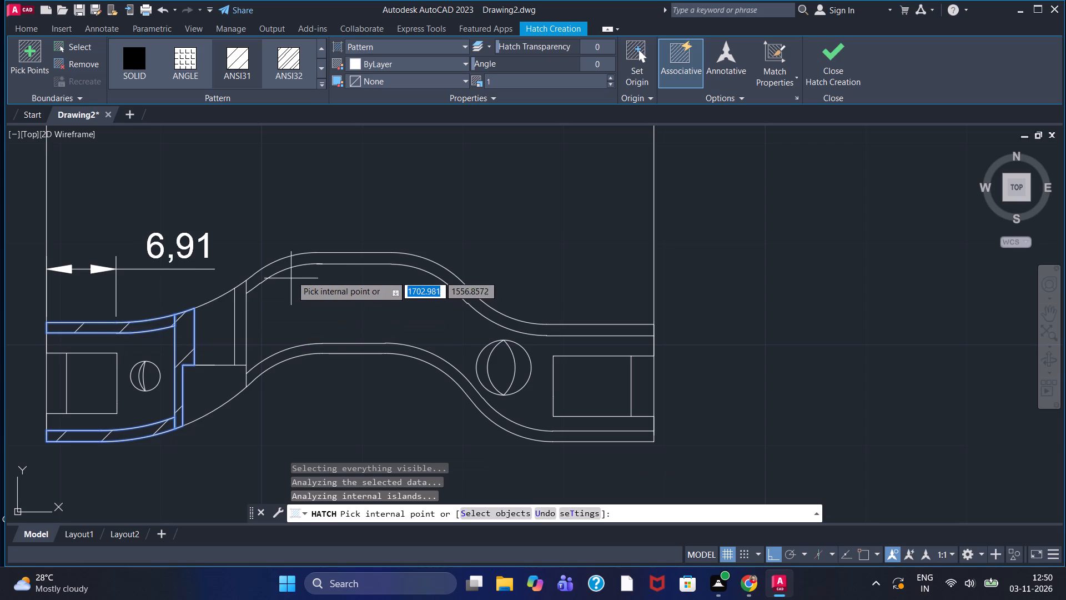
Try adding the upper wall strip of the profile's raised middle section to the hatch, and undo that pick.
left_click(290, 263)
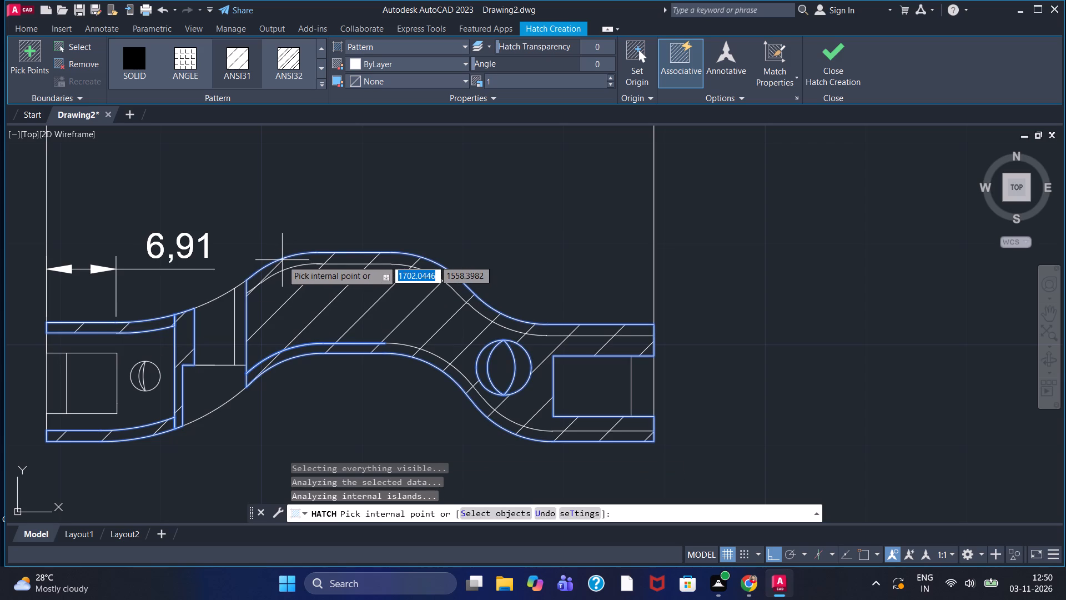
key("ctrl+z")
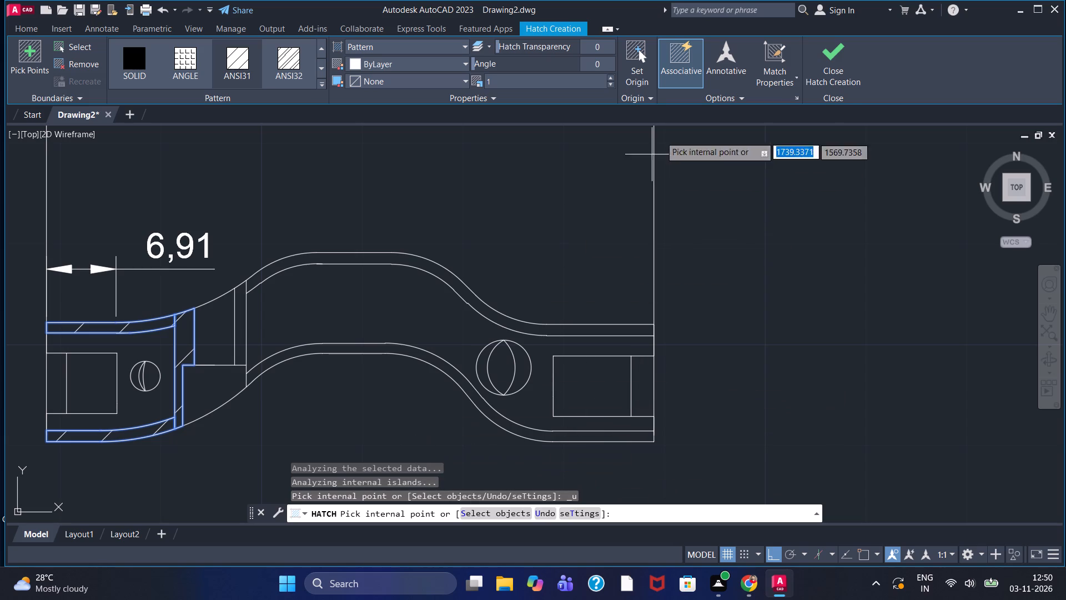
Set the hatch pattern scale to 0.1 for the left end's wall regions and finish the hatch.
double_click(609, 75)
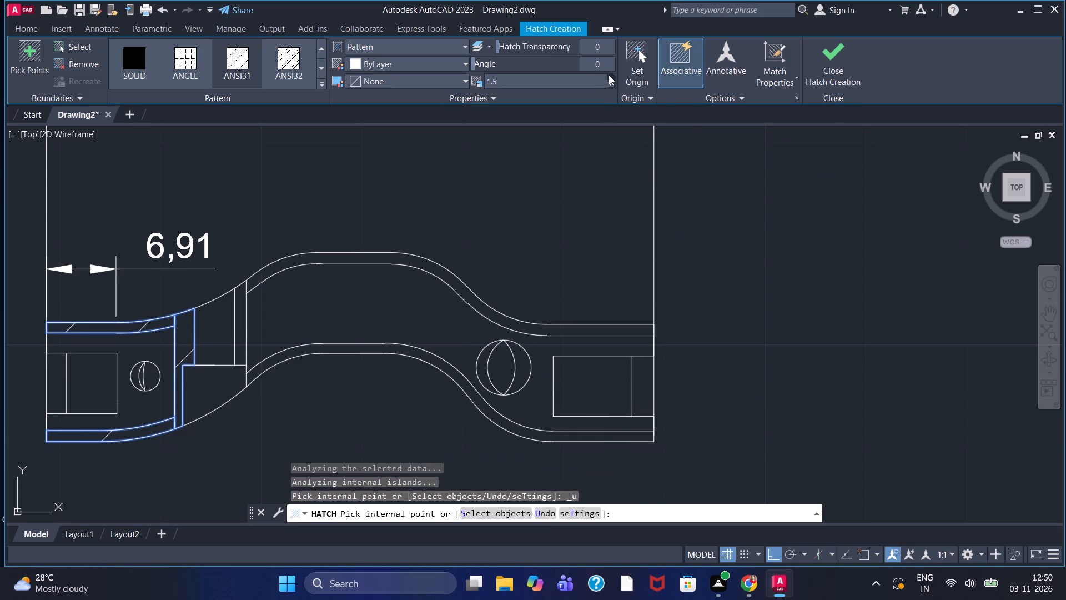
triple_click(612, 81)
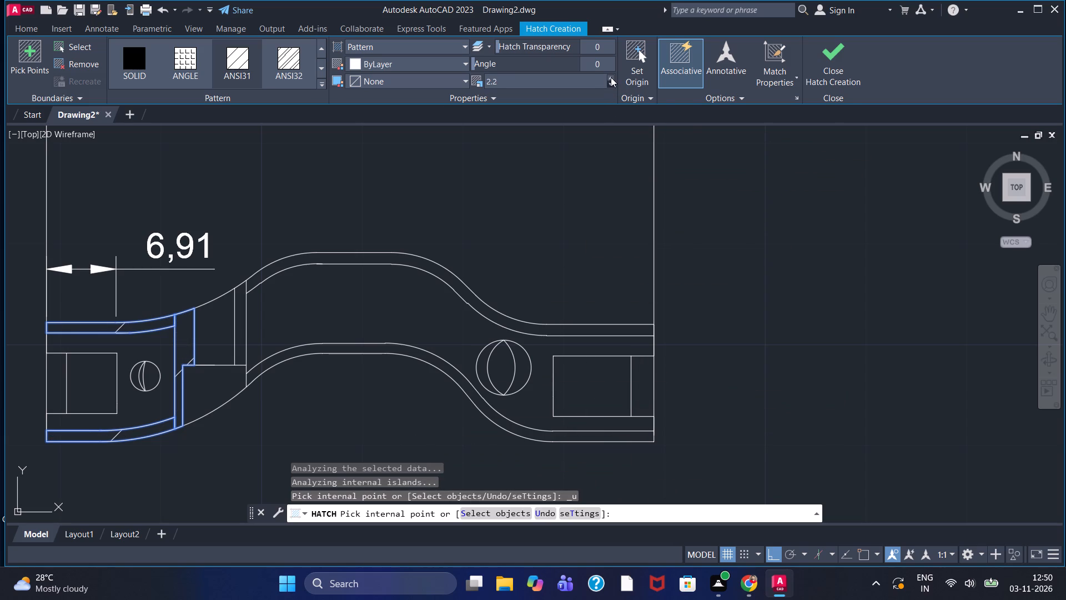
left_click(609, 82)
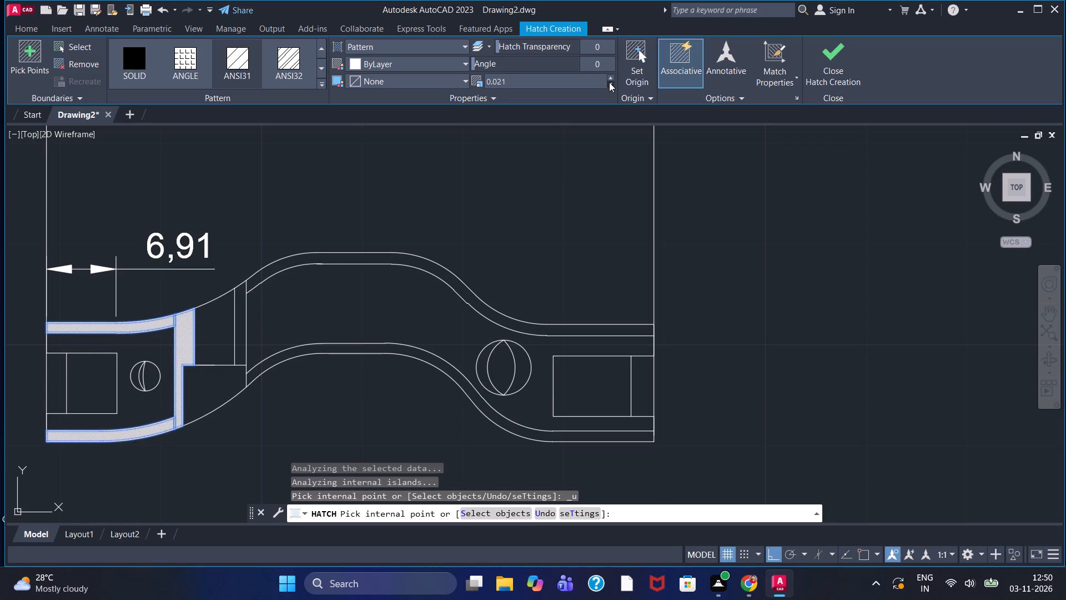
left_click(611, 74)
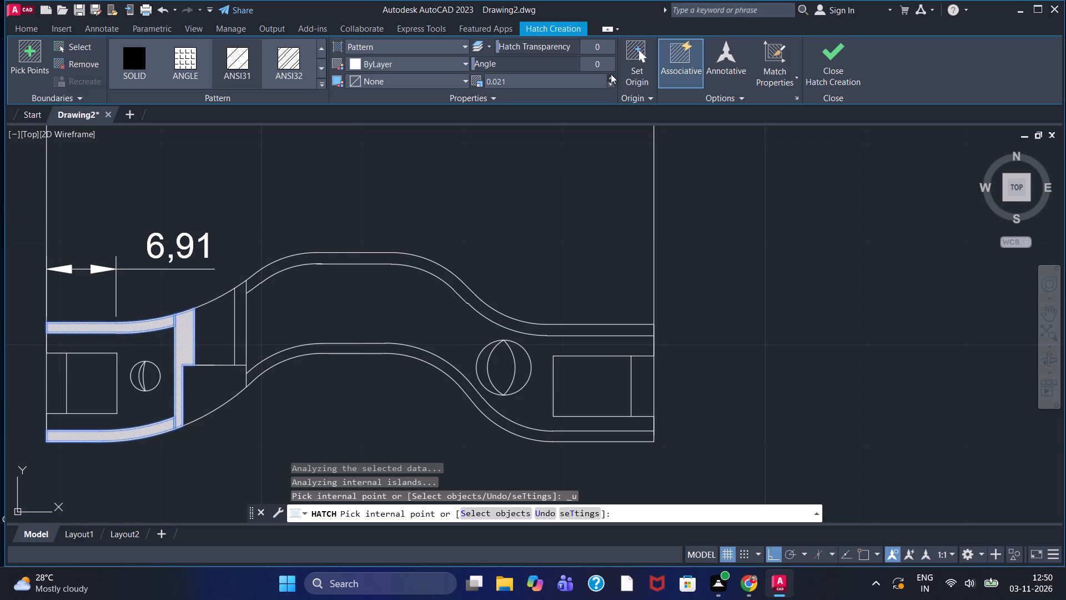
left_click(611, 74)
left_click(610, 75)
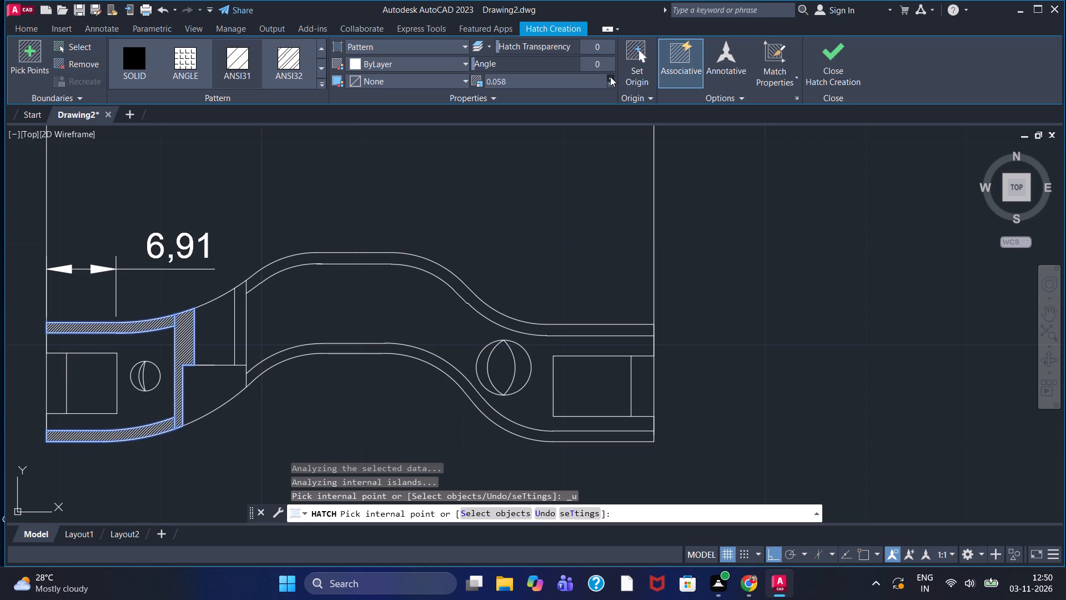
left_click(610, 77)
triple_click(610, 77)
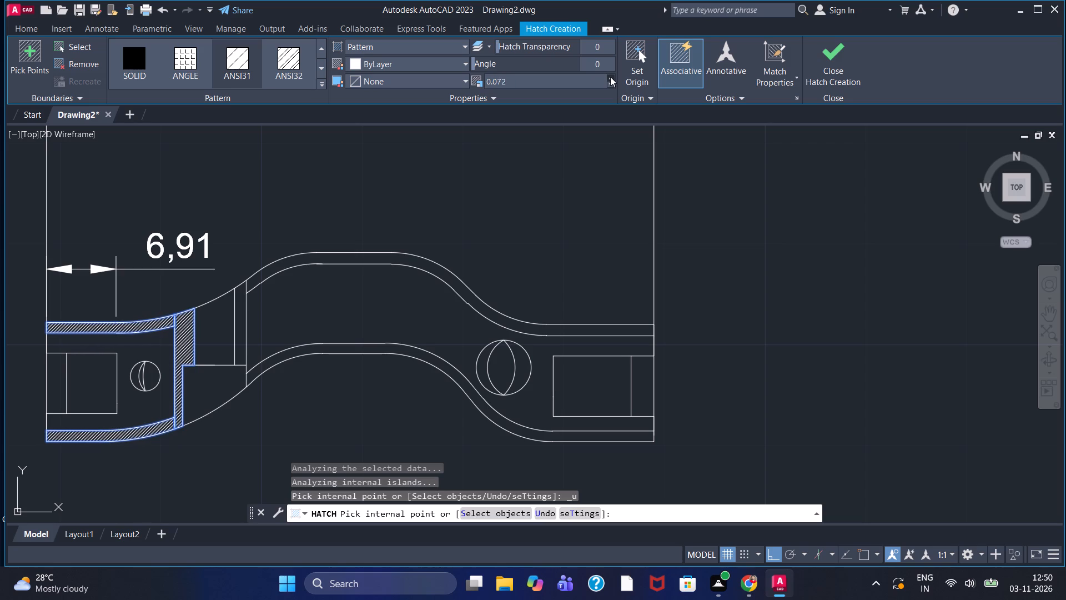
triple_click(610, 77)
double_click(610, 77)
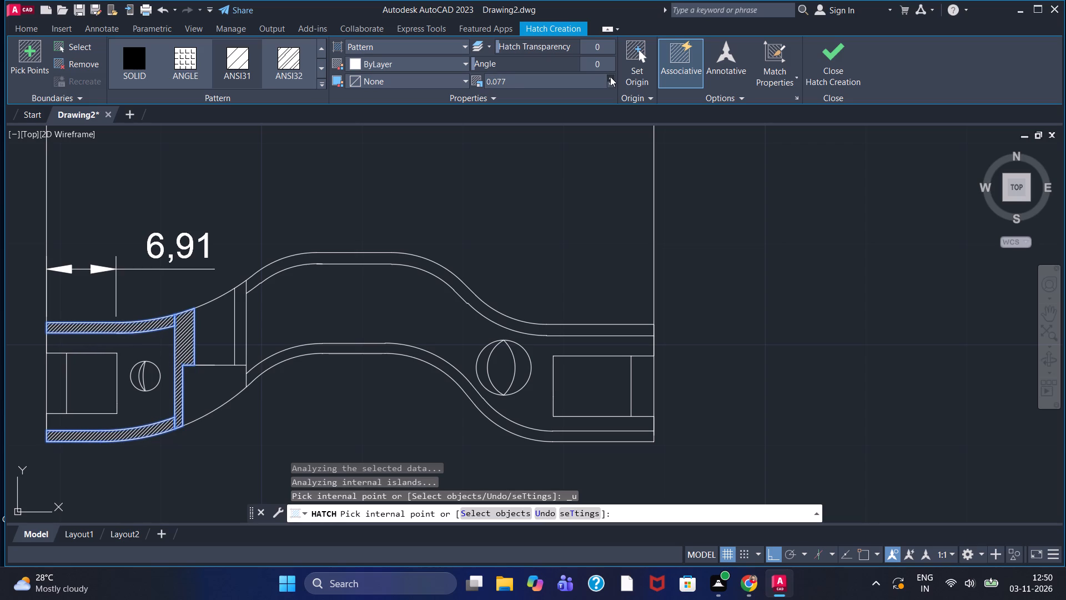
double_click(610, 77)
triple_click(610, 77)
triple_click(610, 77)
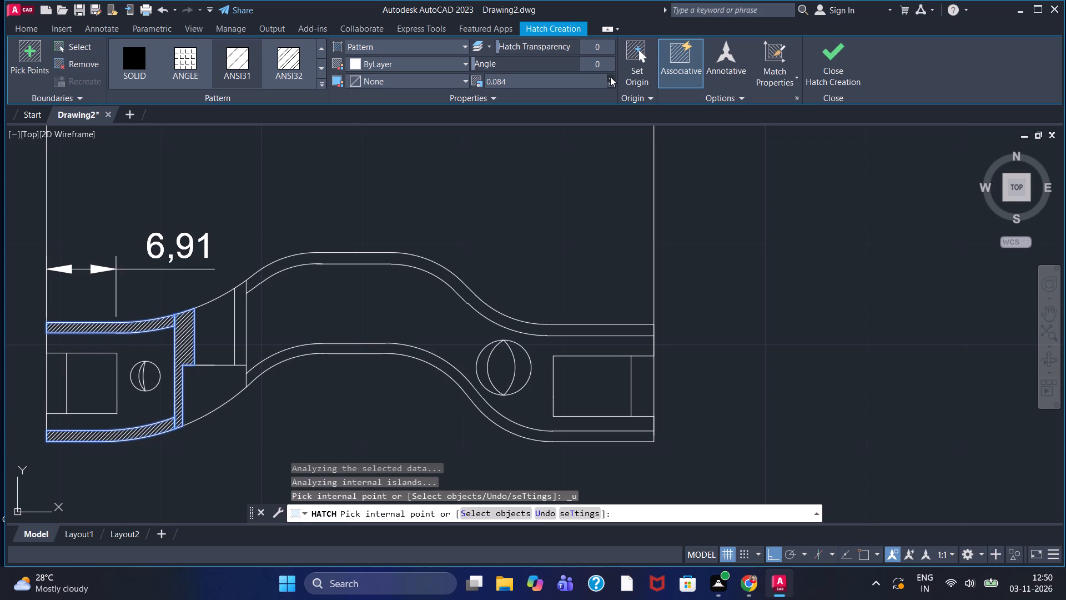
double_click(610, 77)
double_click(607, 80)
double_click(605, 80)
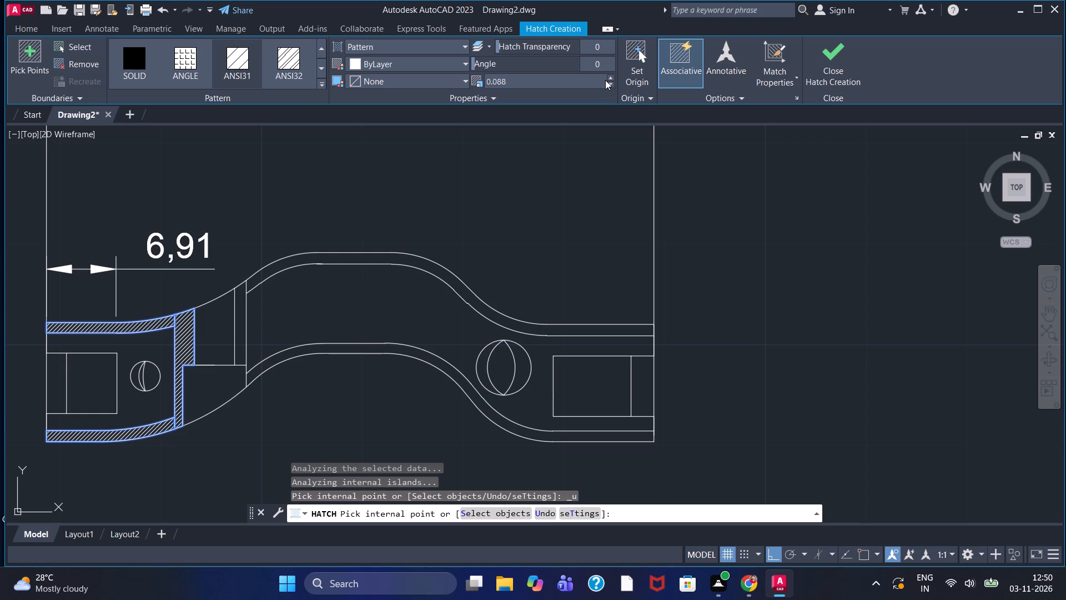
left_click(605, 80)
triple_click(607, 77)
left_click(607, 77)
triple_click(607, 77)
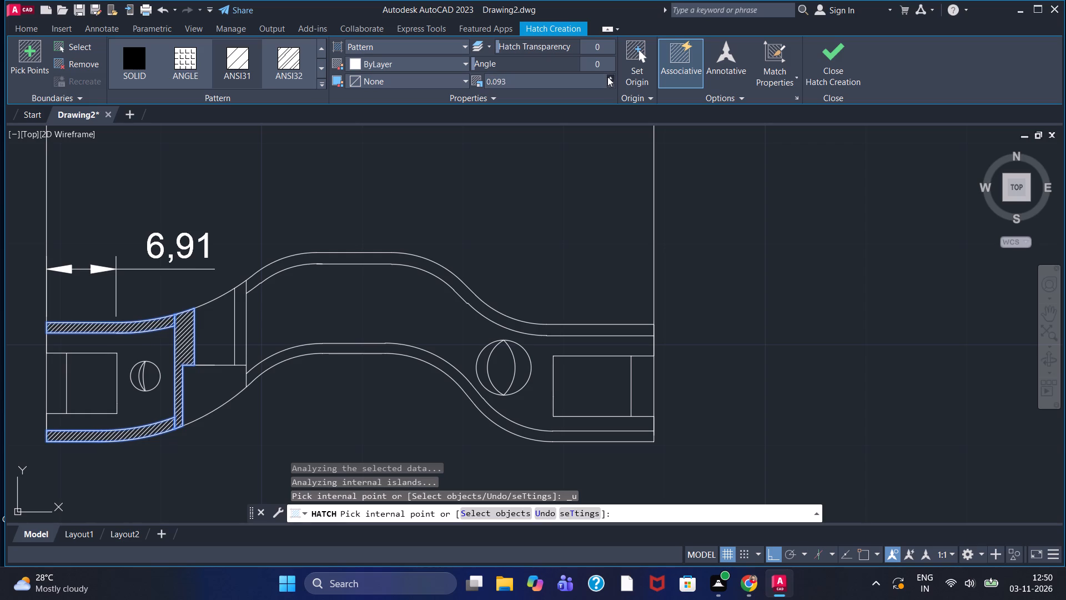
left_click(607, 77)
triple_click(607, 77)
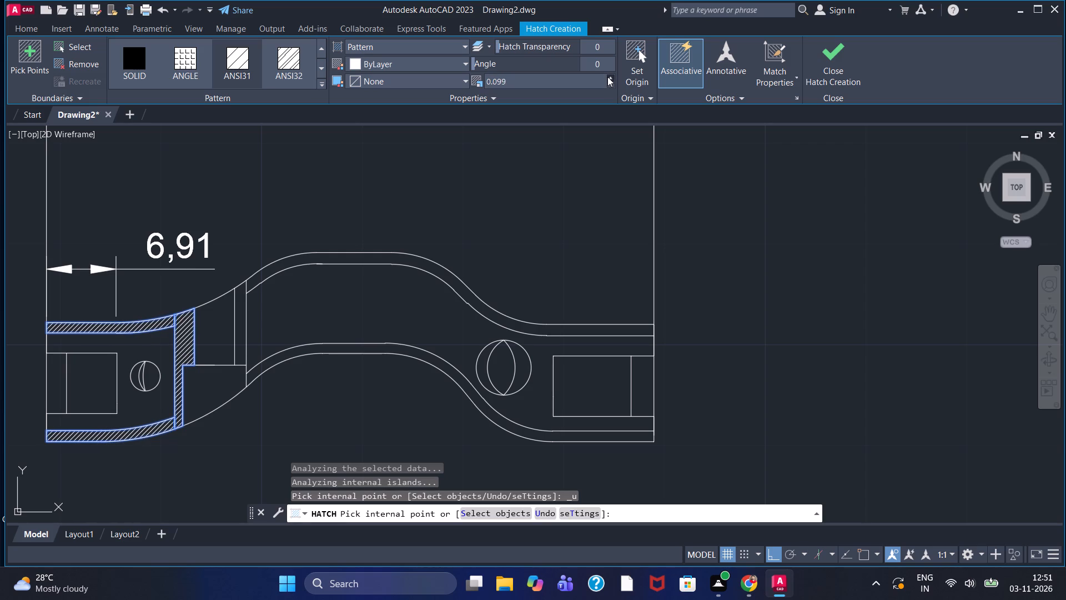
left_click(607, 77)
left_click(849, 60)
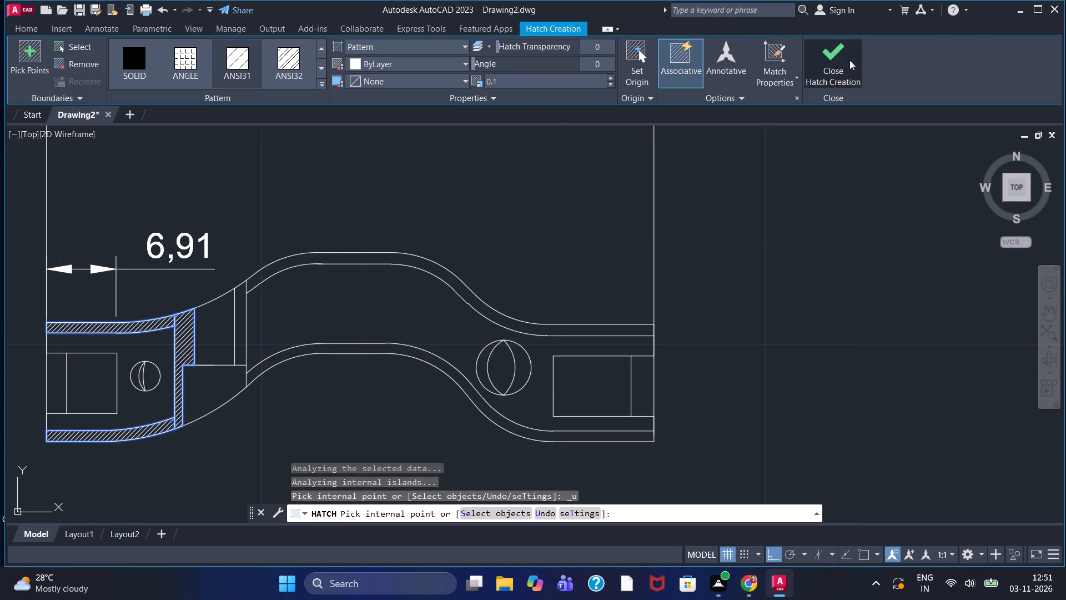
Add a vertical linear dimension for the overall height of the raised profile's right end, placed to the right of it.
scroll(447, 289, "down", 1)
scroll(452, 289, "up", 1)
scroll(454, 291, "down", 1)
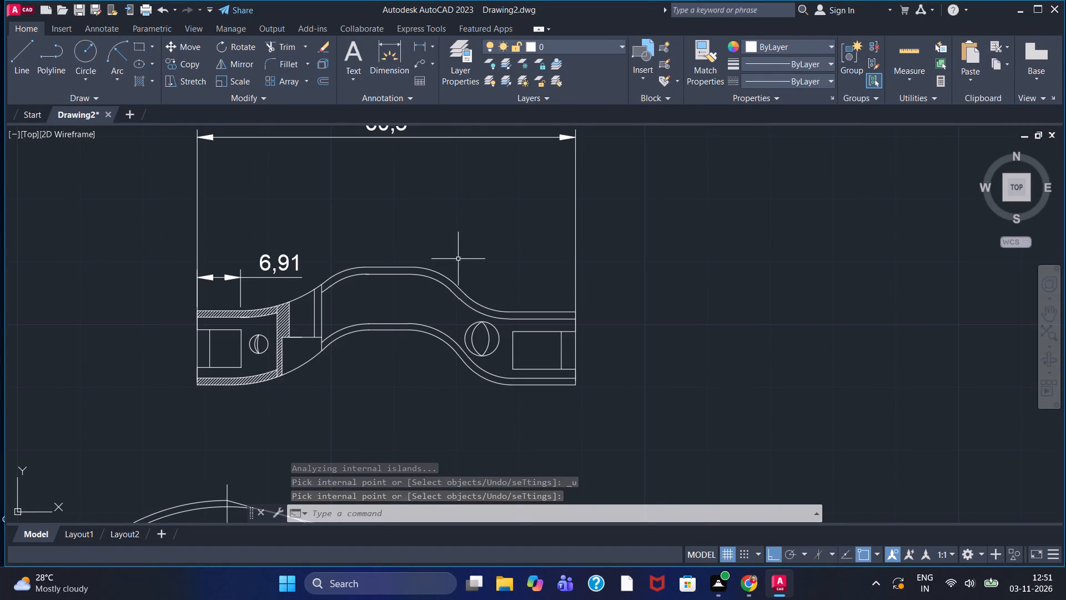
middle_click_drag(477, 260, 403, 245)
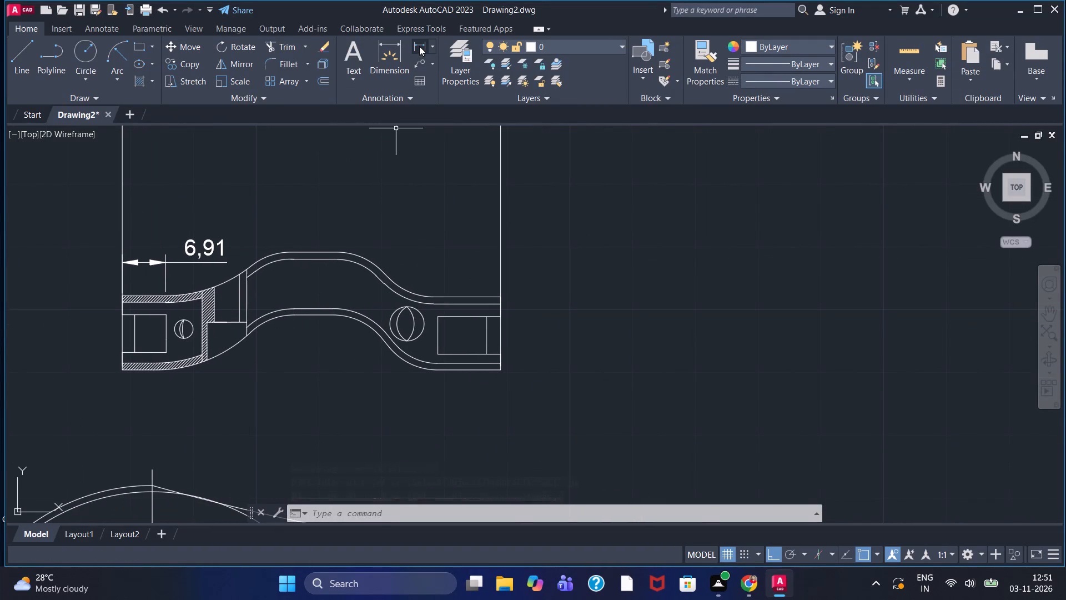
left_click(419, 46)
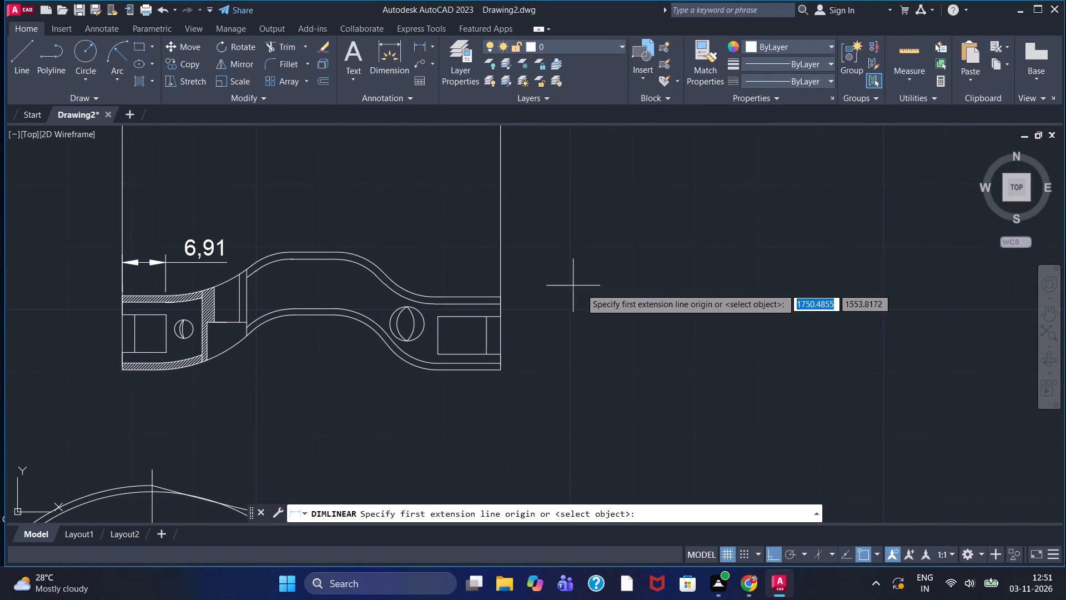
scroll(460, 300, "up", 2)
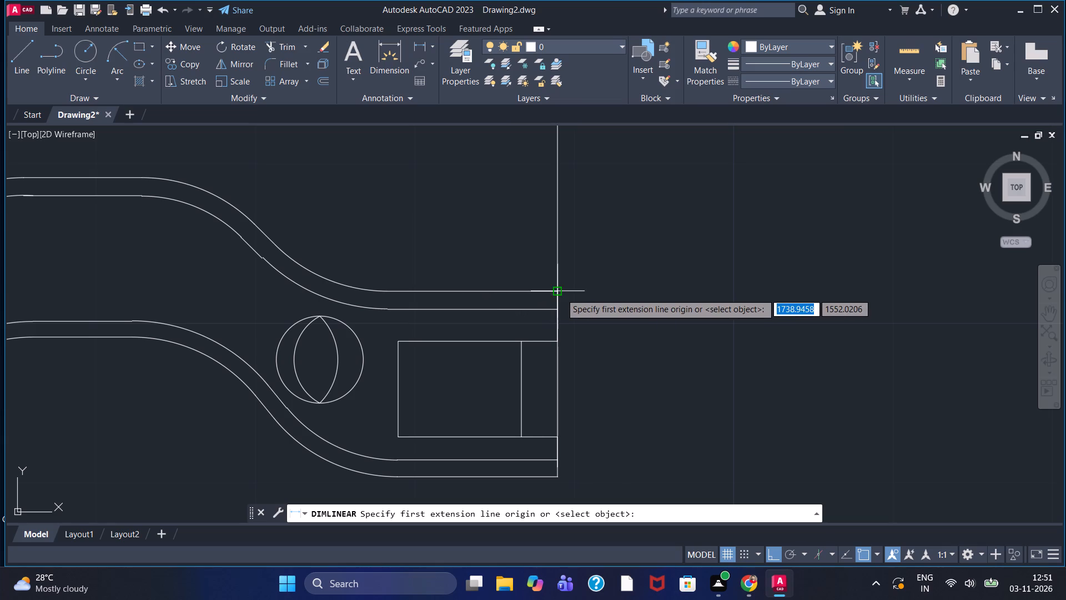
left_click(561, 293)
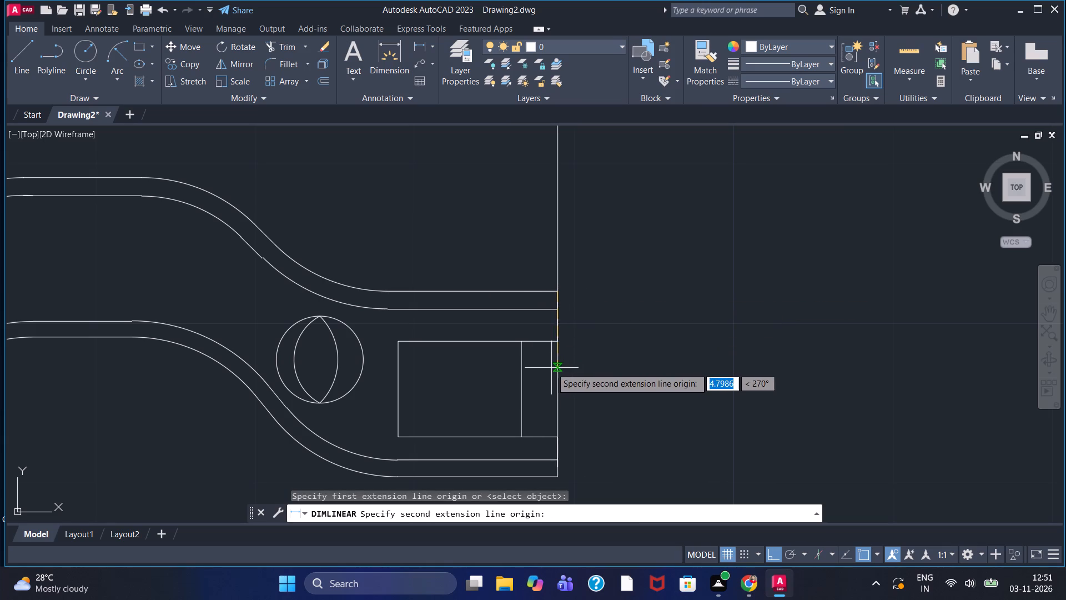
left_click_drag(556, 479, 563, 476)
double_click(675, 428)
Add a vertical linear dimension for the height of the rectangle at the profile's right end, placed inside the overall height dimension.
scroll(651, 382, "down", 1)
middle_click_drag(603, 383, 618, 362)
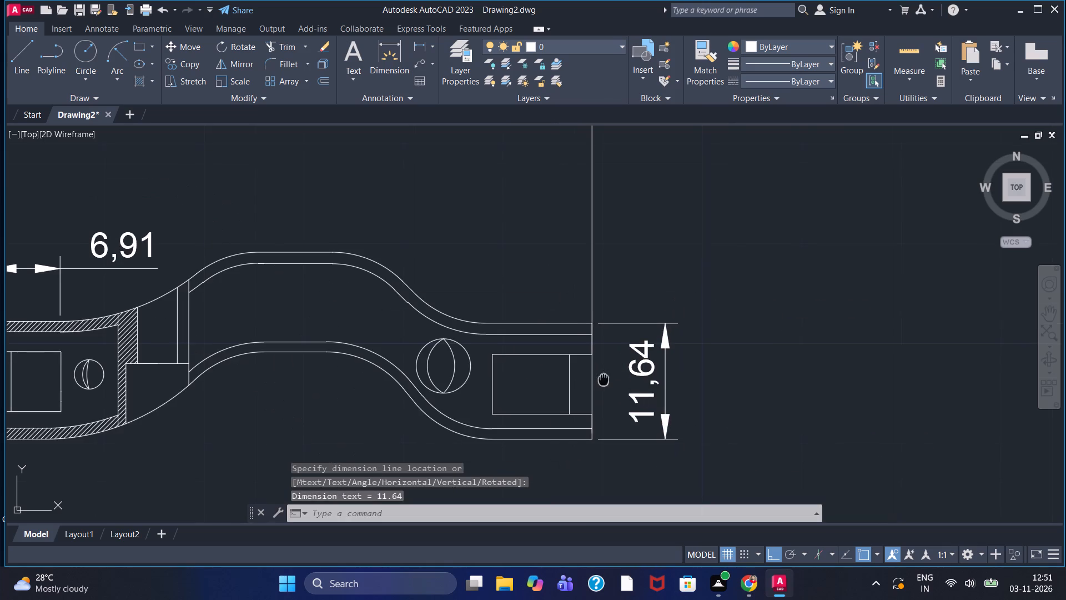
middle_click_drag(618, 362, 633, 336)
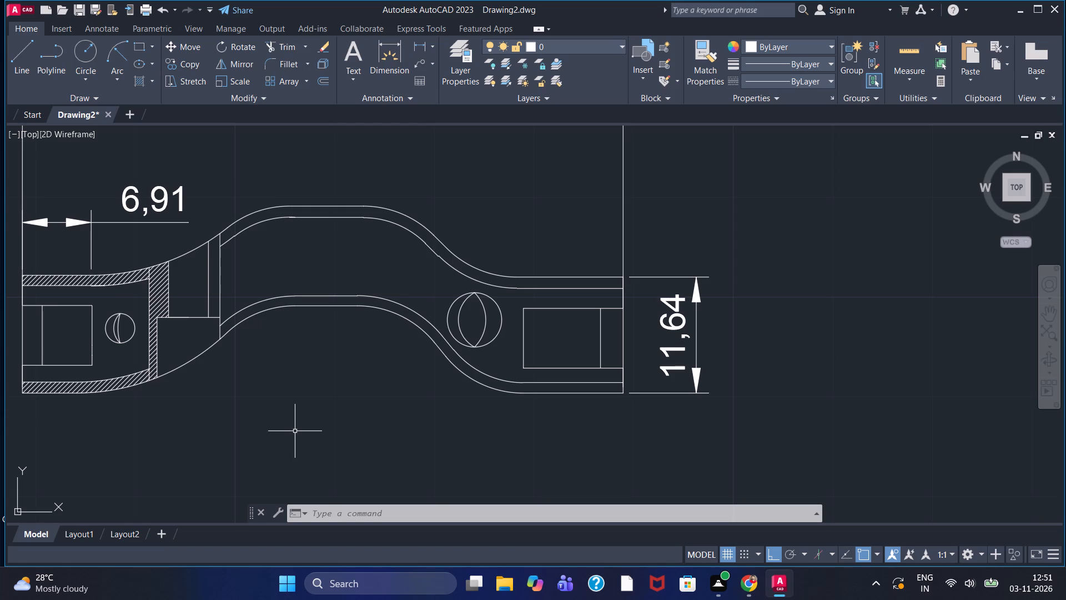
middle_click_drag(314, 416, 402, 331)
scroll(389, 336, "down", 1)
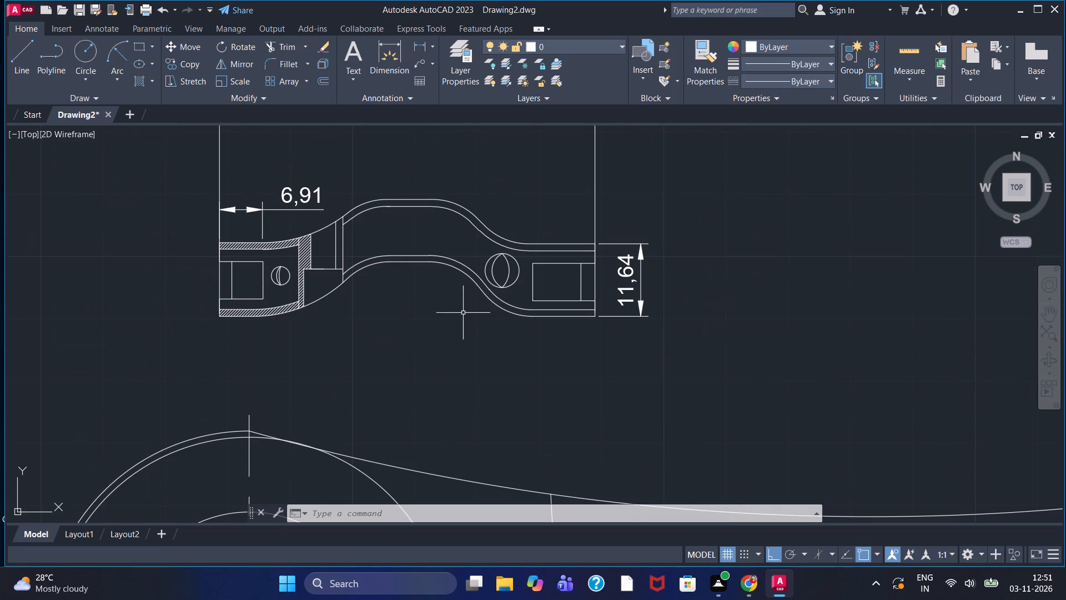
scroll(461, 313, "up", 1)
middle_click_drag(420, 326, 388, 328)
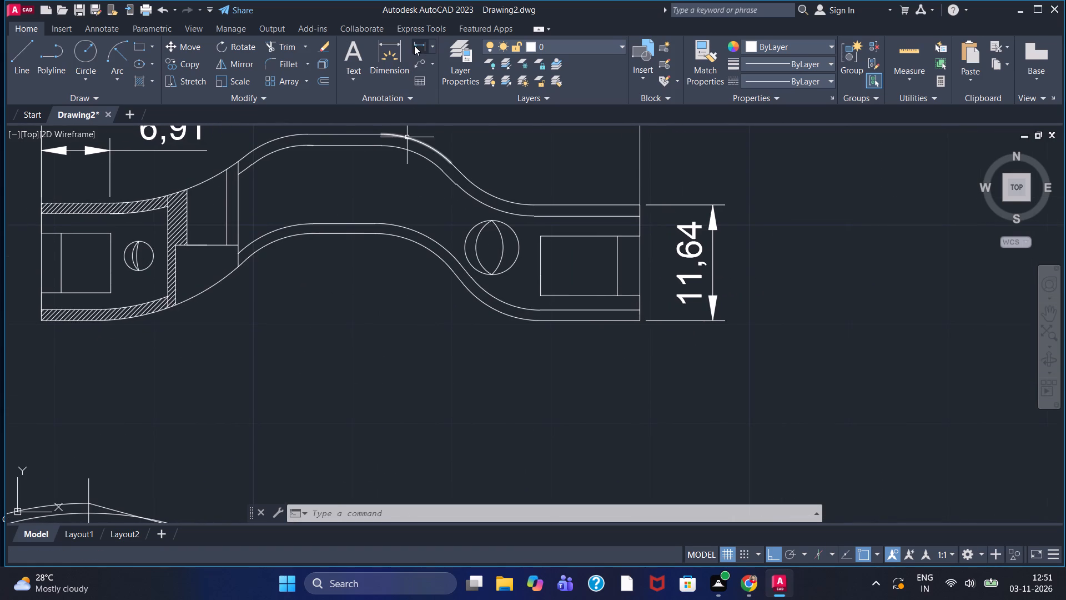
left_click(414, 46)
left_click(638, 239)
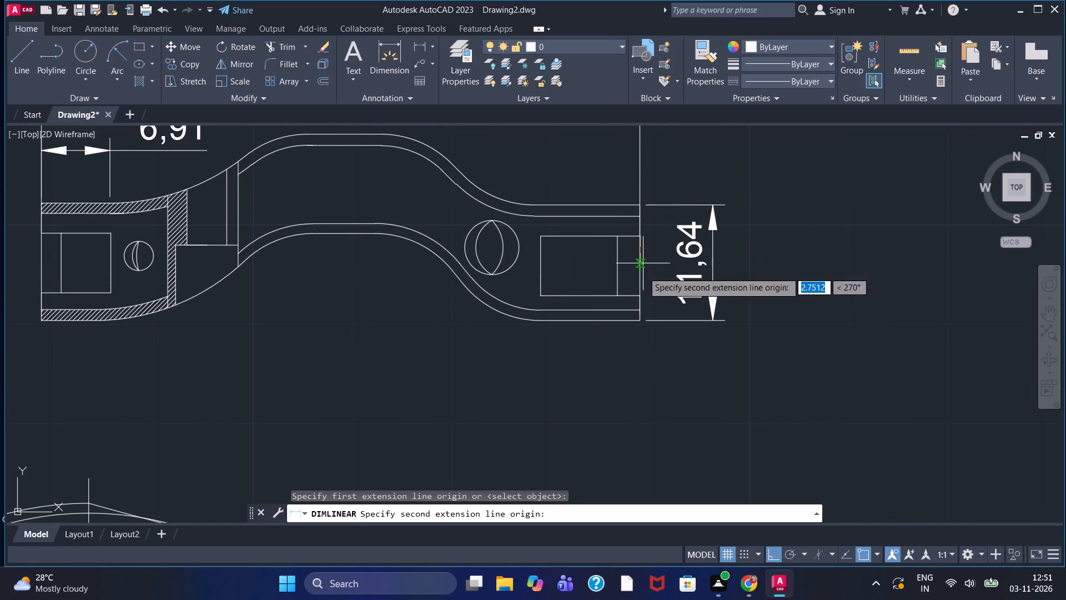
left_click(645, 295)
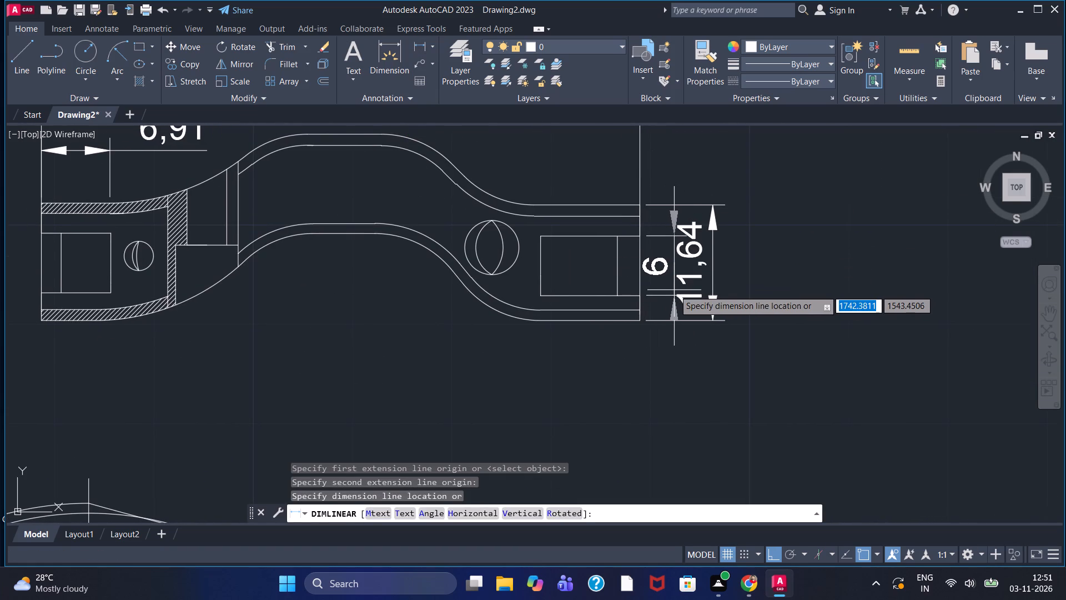
left_click(674, 290)
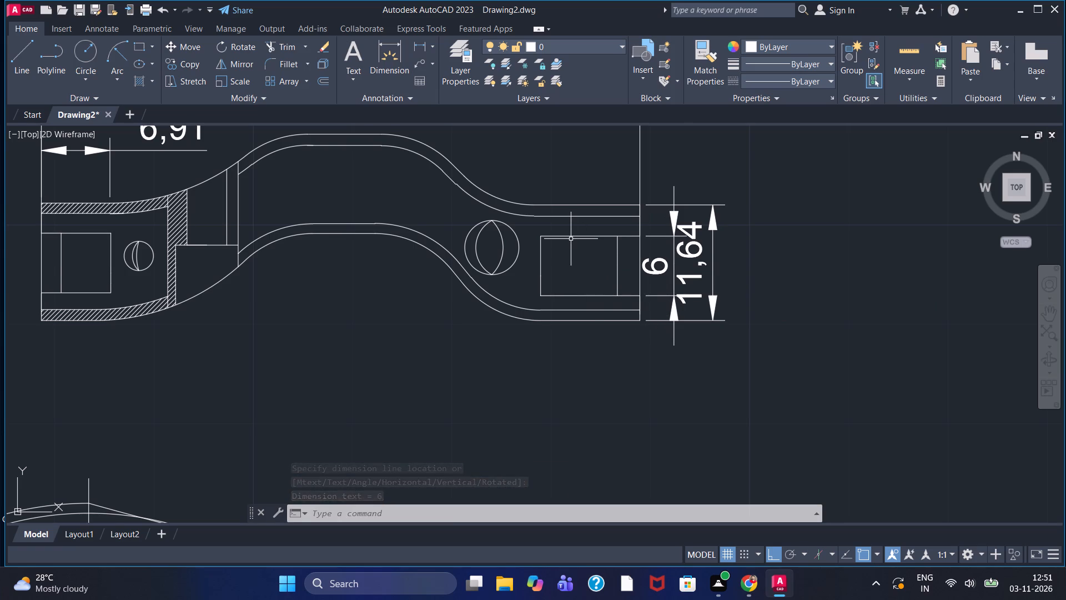
Add a horizontal linear dimension for the length of the rectangle at the profile's right end, placed above the profile.
scroll(571, 239, "up", 1)
middle_click_drag(570, 248, 577, 334)
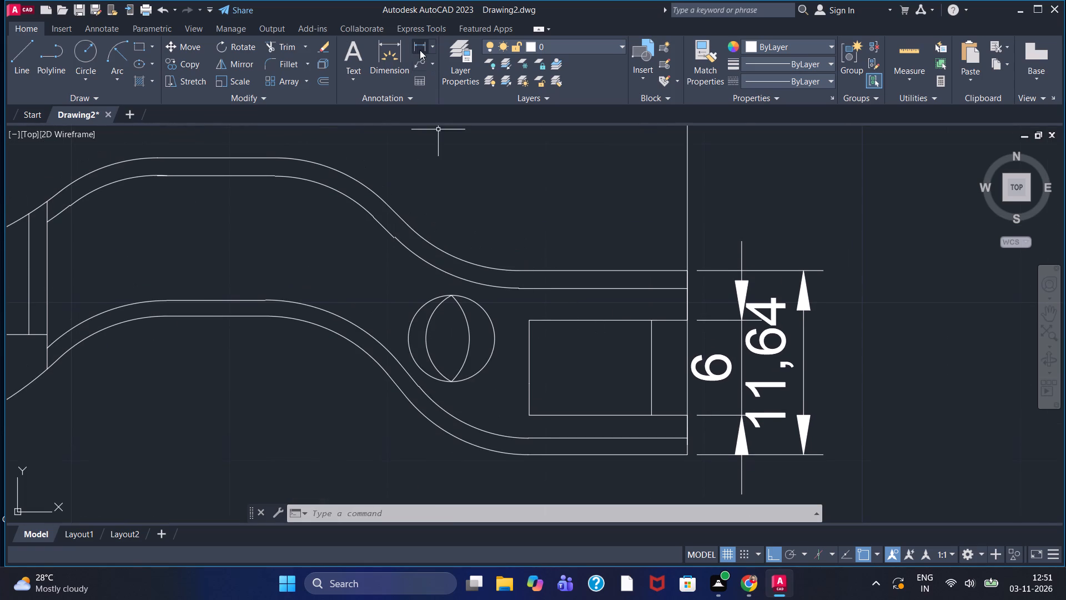
left_click(421, 44)
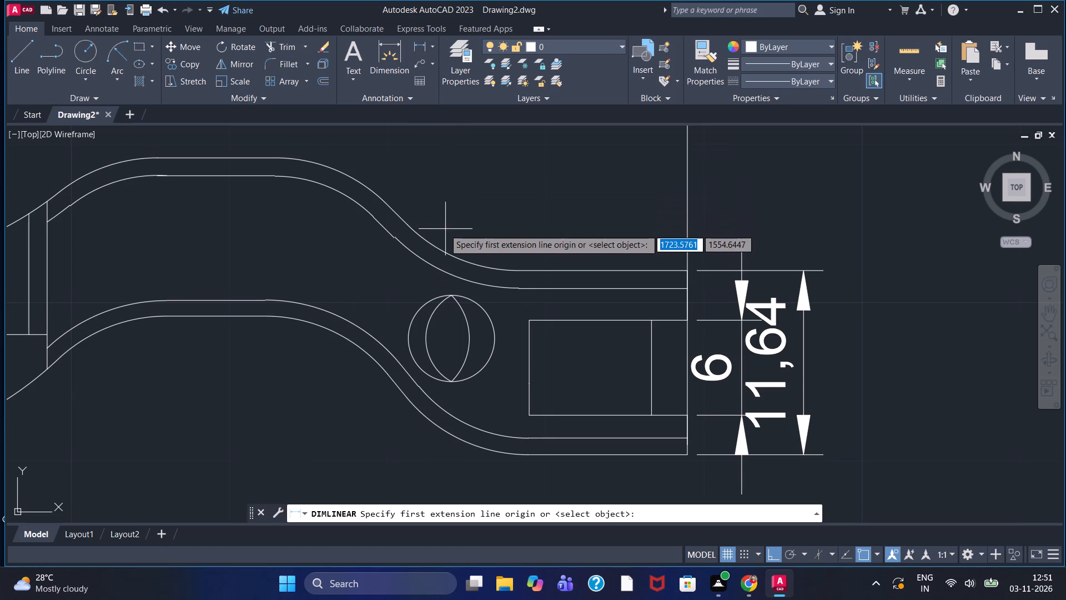
left_click(528, 319)
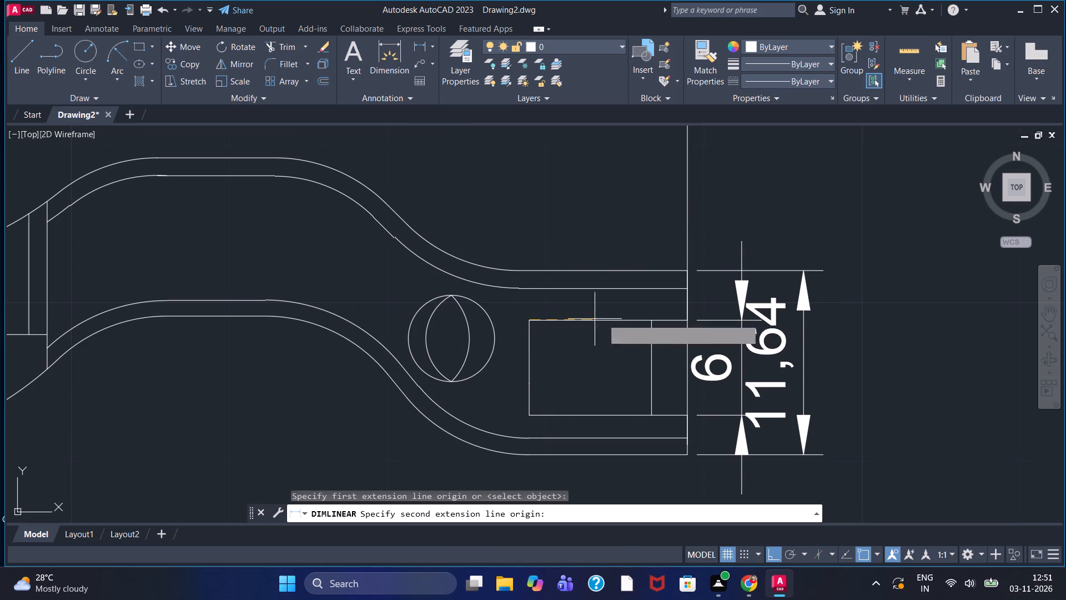
left_click(688, 318)
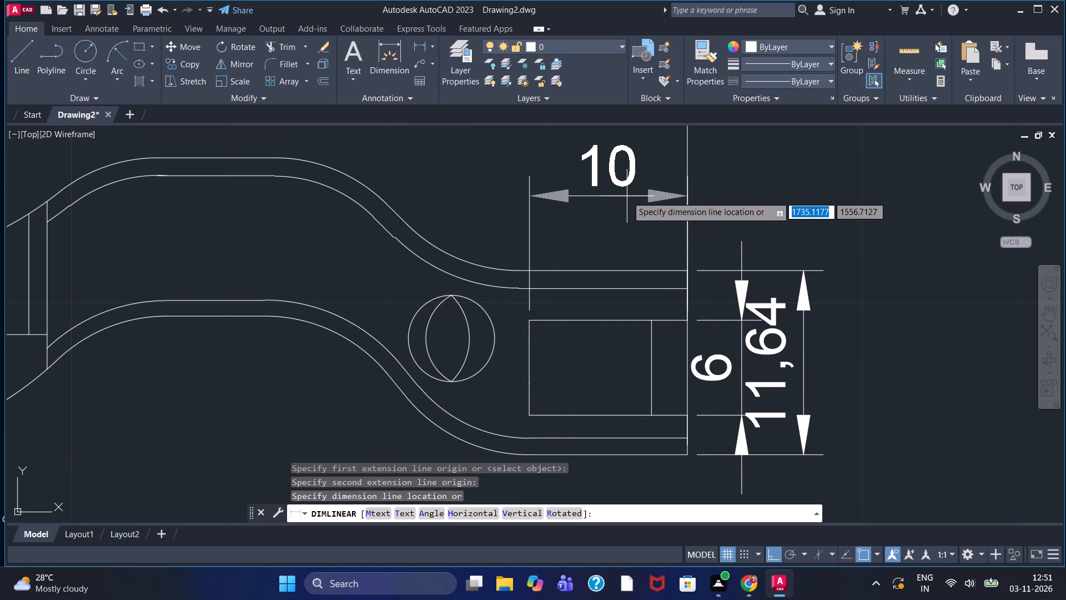
left_click(625, 173)
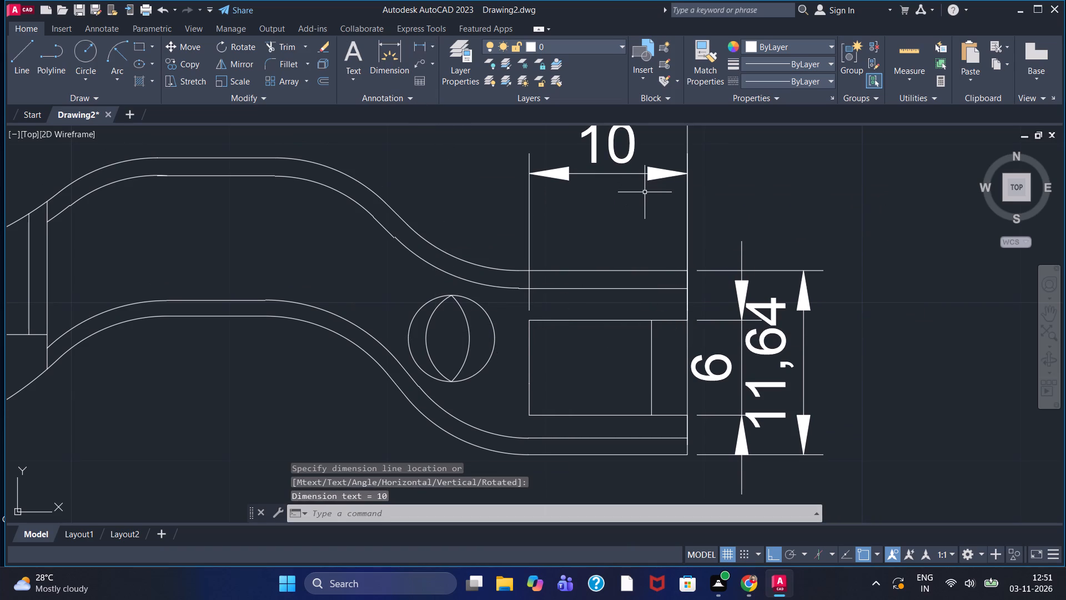
Add a radius dimension to the small circle at the profile's left end, with its text outside, to the left of the profile.
scroll(663, 252, "down", 1)
middle_click_drag(663, 252, 660, 228)
scroll(660, 228, "down", 1)
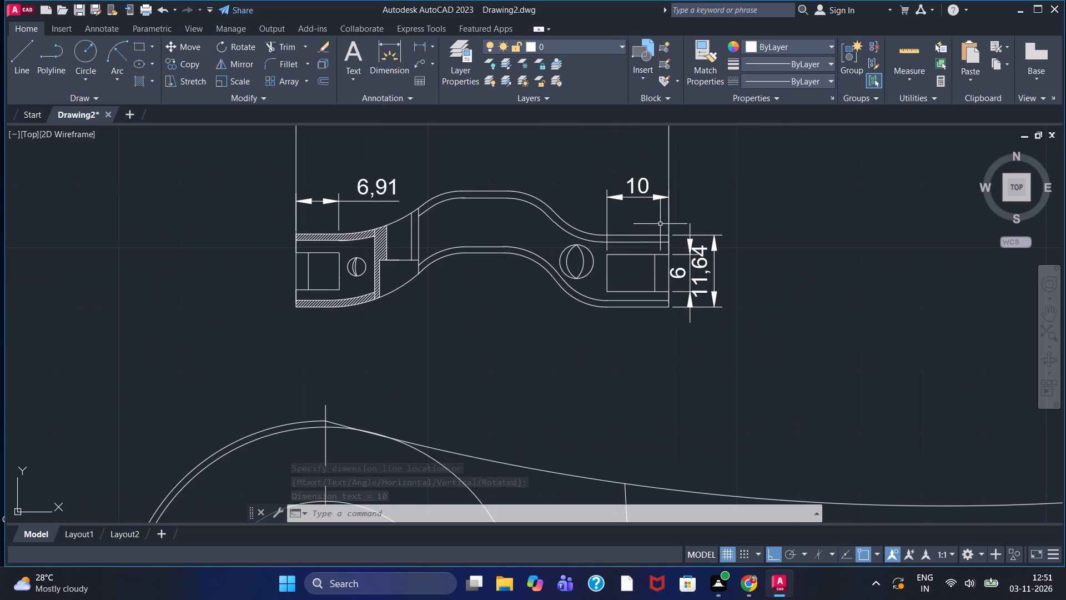
middle_click_drag(638, 272, 631, 249)
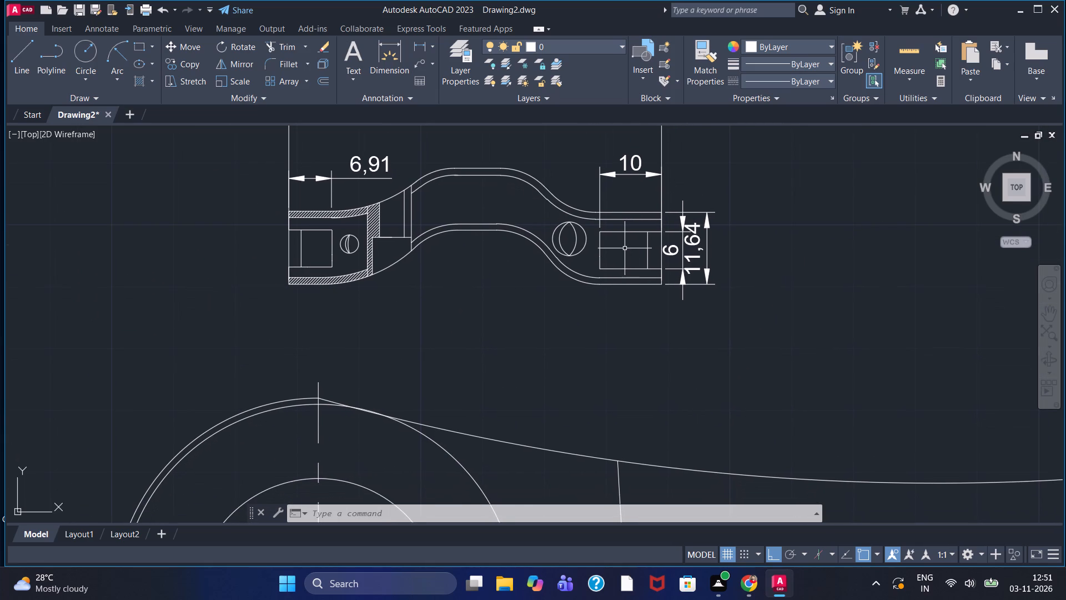
scroll(621, 277, "up", 1)
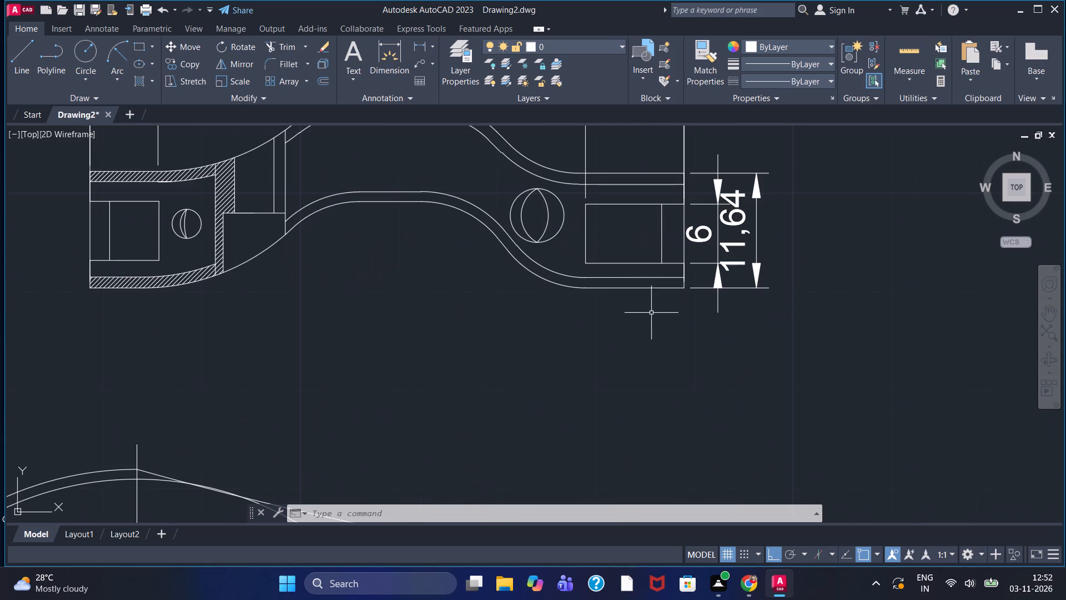
middle_click_drag(553, 347, 701, 327)
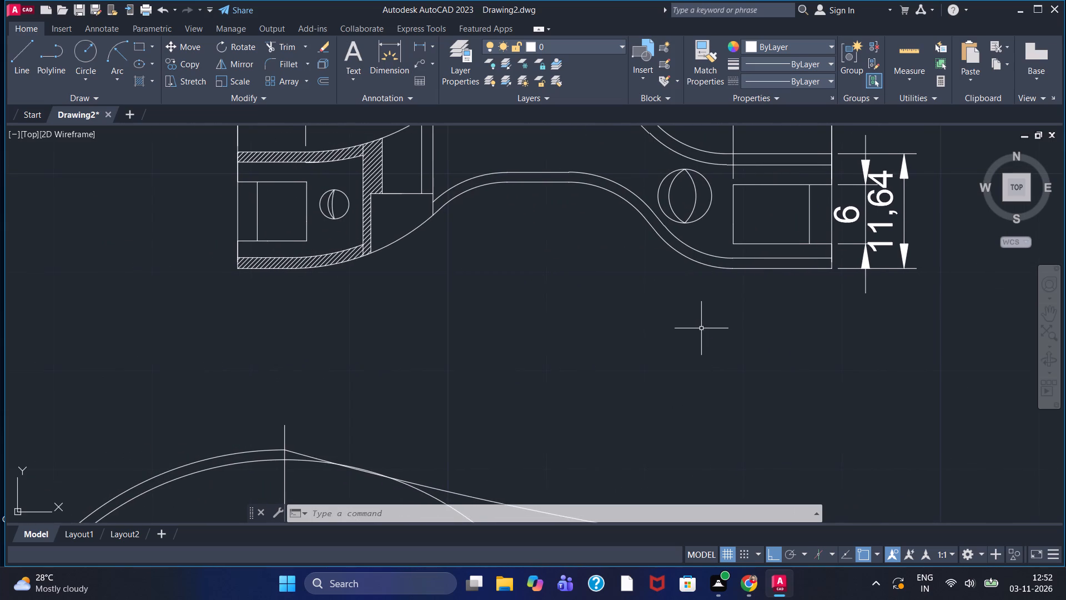
middle_click_drag(393, 307, 406, 332)
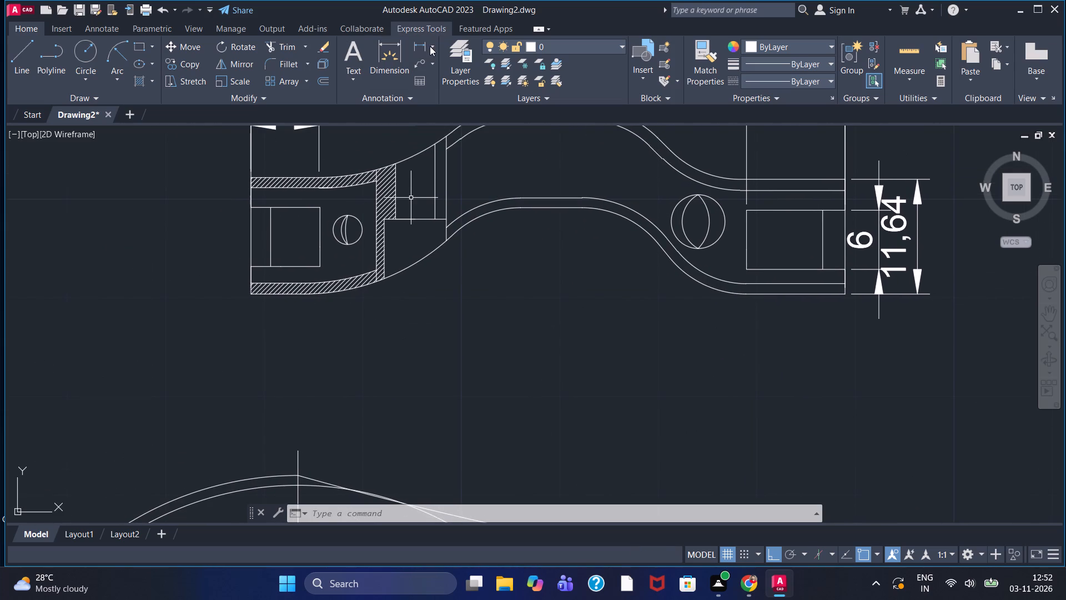
left_click(430, 45)
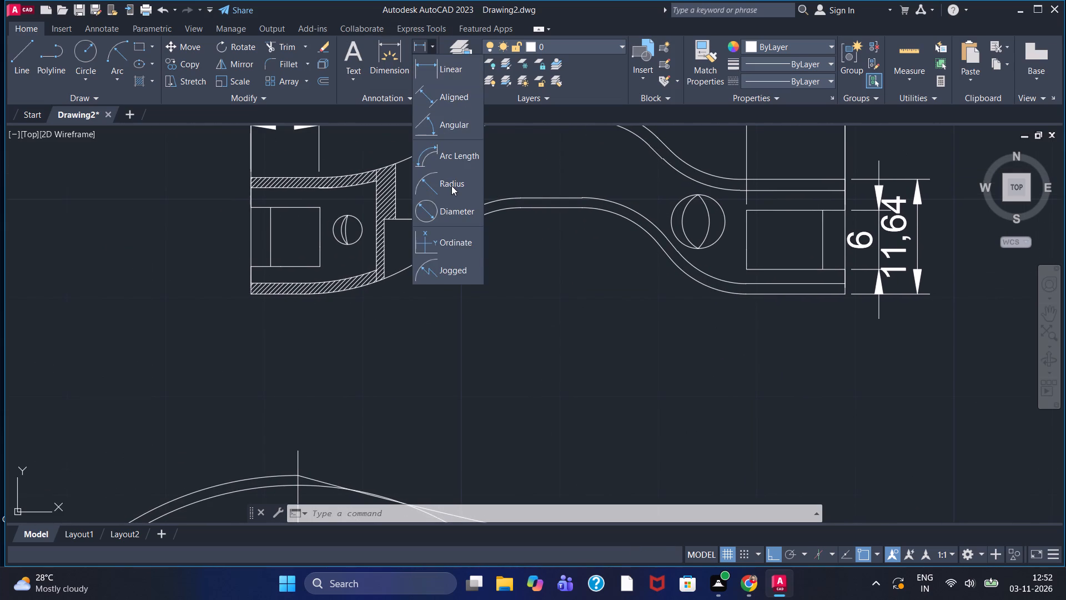
double_click(451, 186)
left_click(340, 219)
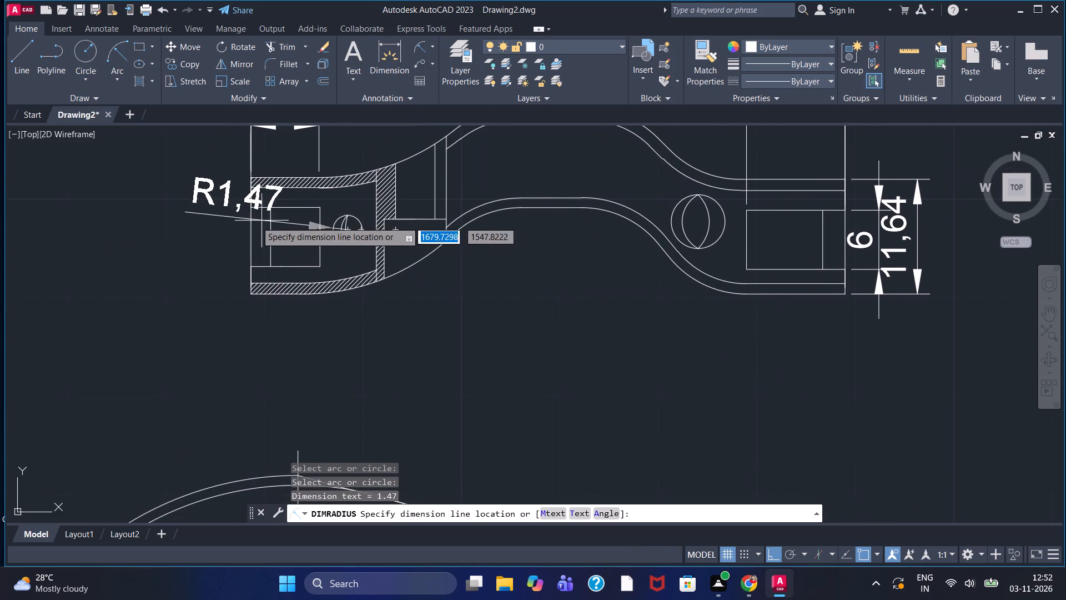
left_click(164, 197)
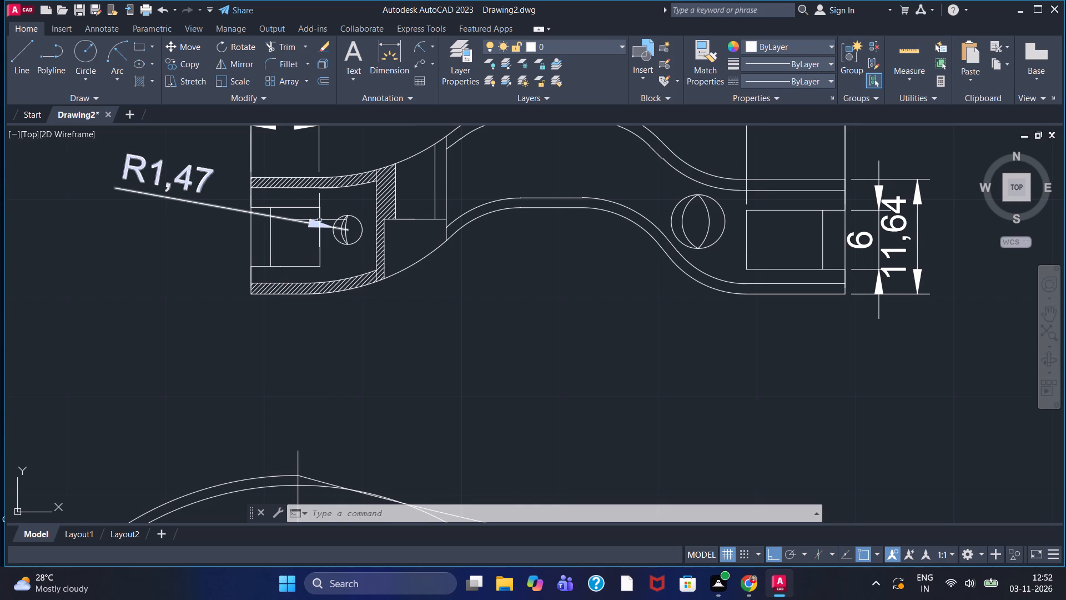
Hatch the narrow vertical strip where the left end meets the raised middle section, using the diagonal pattern at scale 0.1.
scroll(435, 263, "up", 1)
middle_click_drag(435, 263, 416, 337)
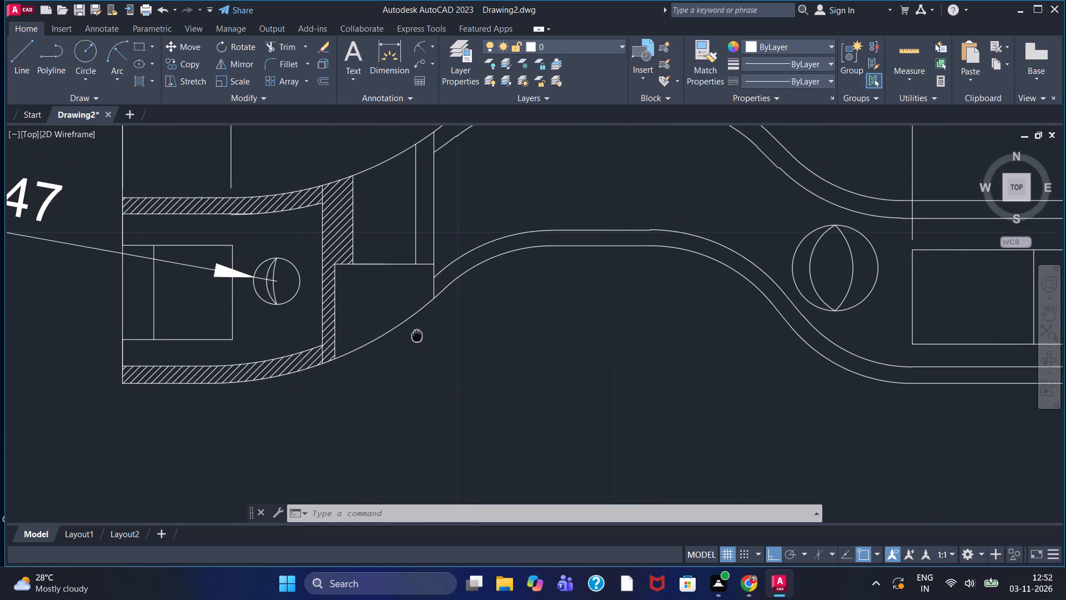
middle_click_drag(416, 337, 390, 408)
scroll(427, 256, "up", 2)
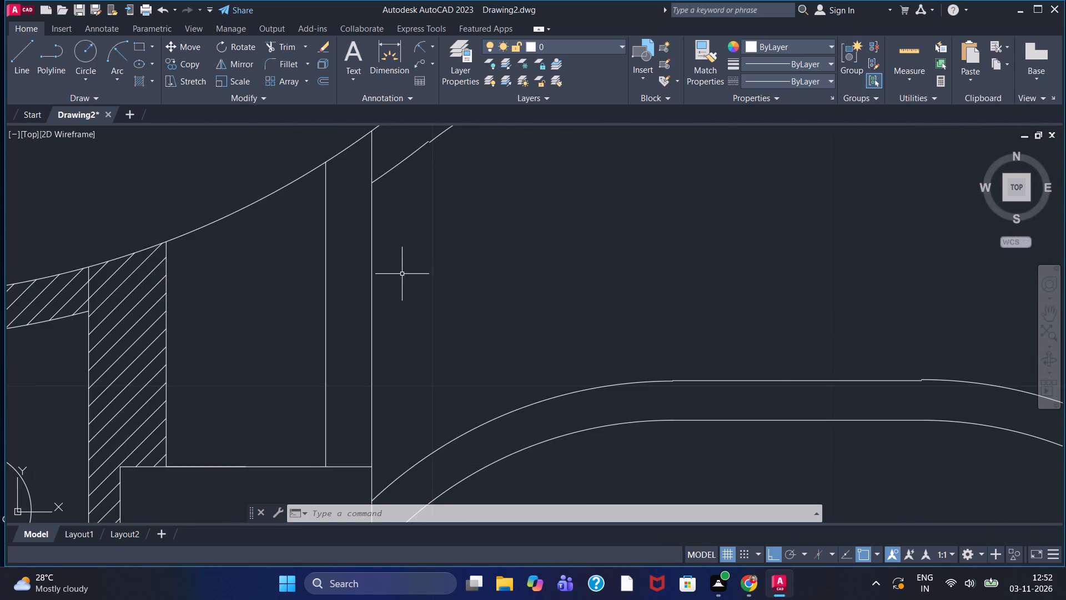
middle_click_drag(402, 275, 423, 243)
scroll(423, 243, "down", 1)
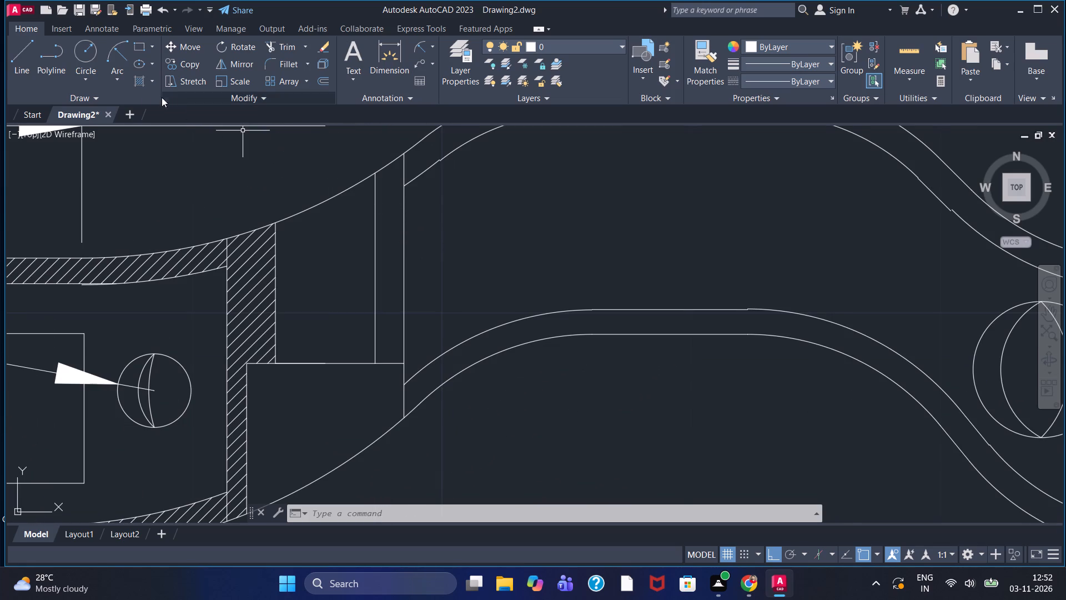
left_click(139, 83)
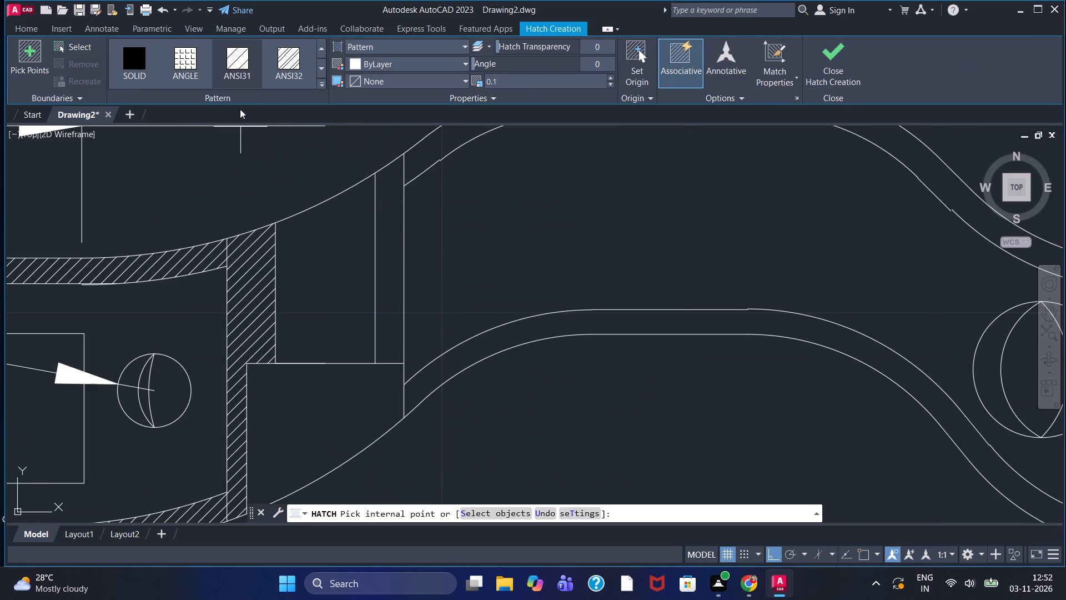
left_click(391, 225)
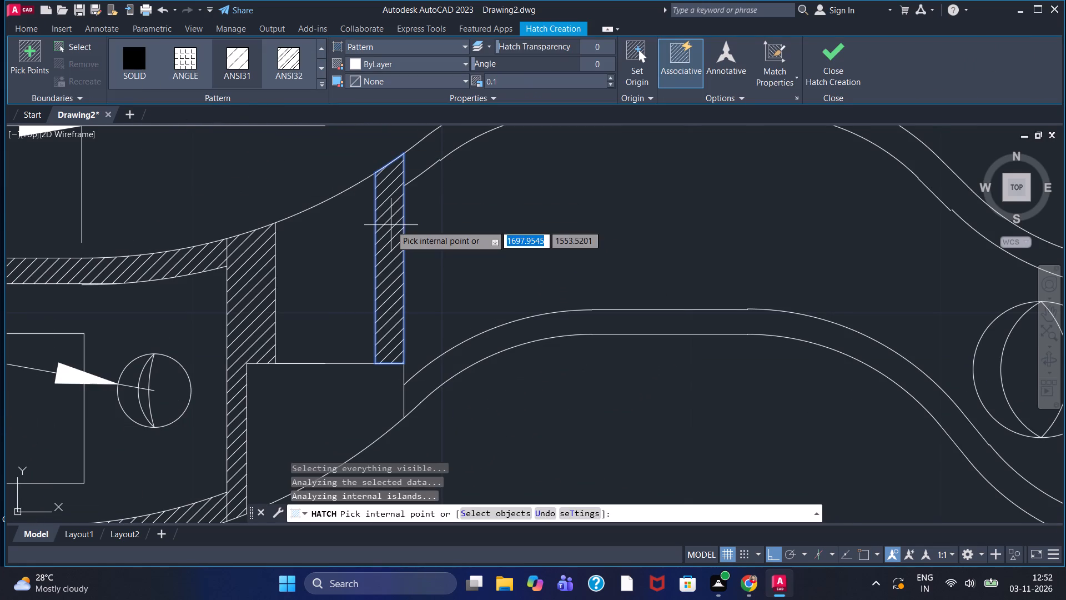
left_click(850, 45)
Set the current linetype to CENTER2.
scroll(772, 180, "down", 1)
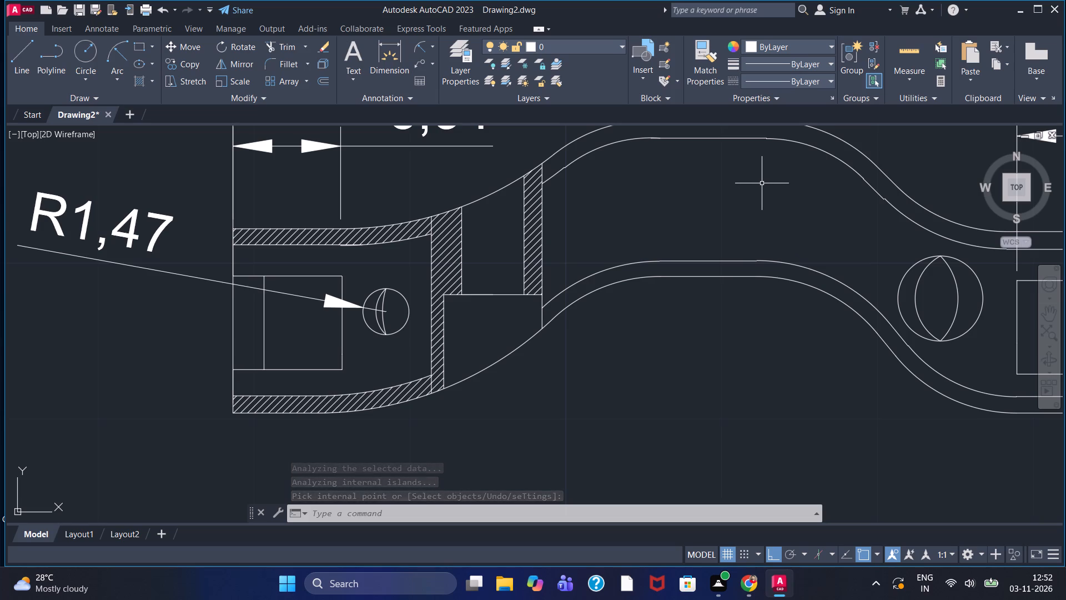
left_click(821, 78)
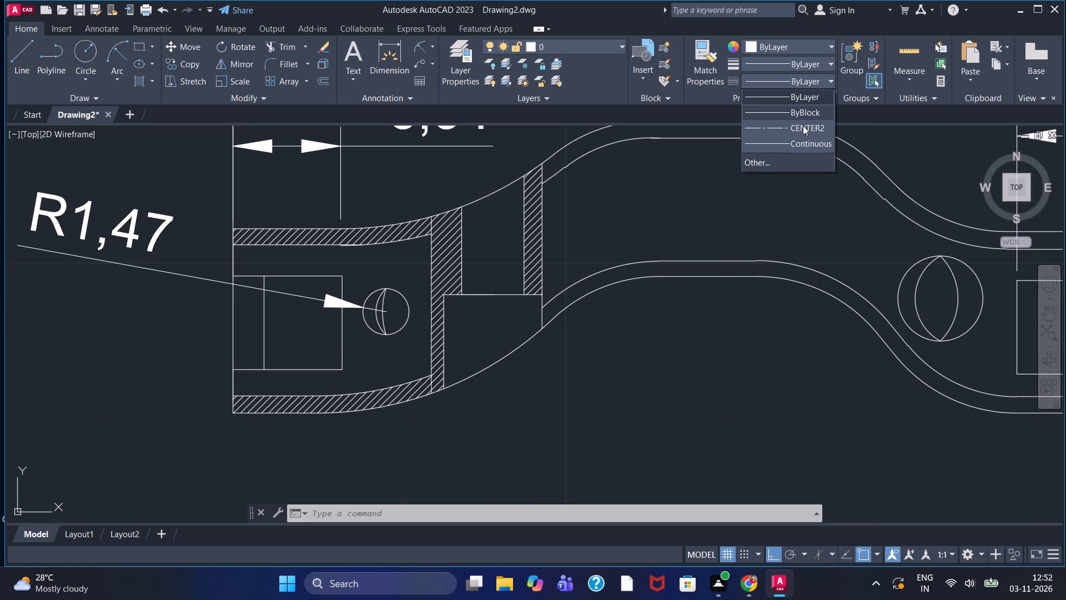
left_click(803, 126)
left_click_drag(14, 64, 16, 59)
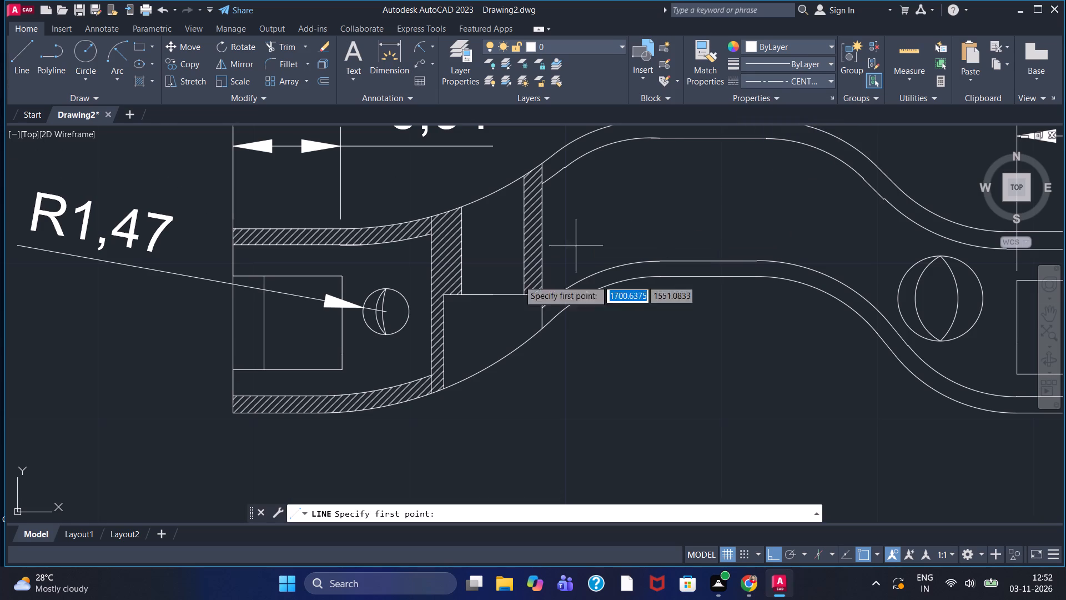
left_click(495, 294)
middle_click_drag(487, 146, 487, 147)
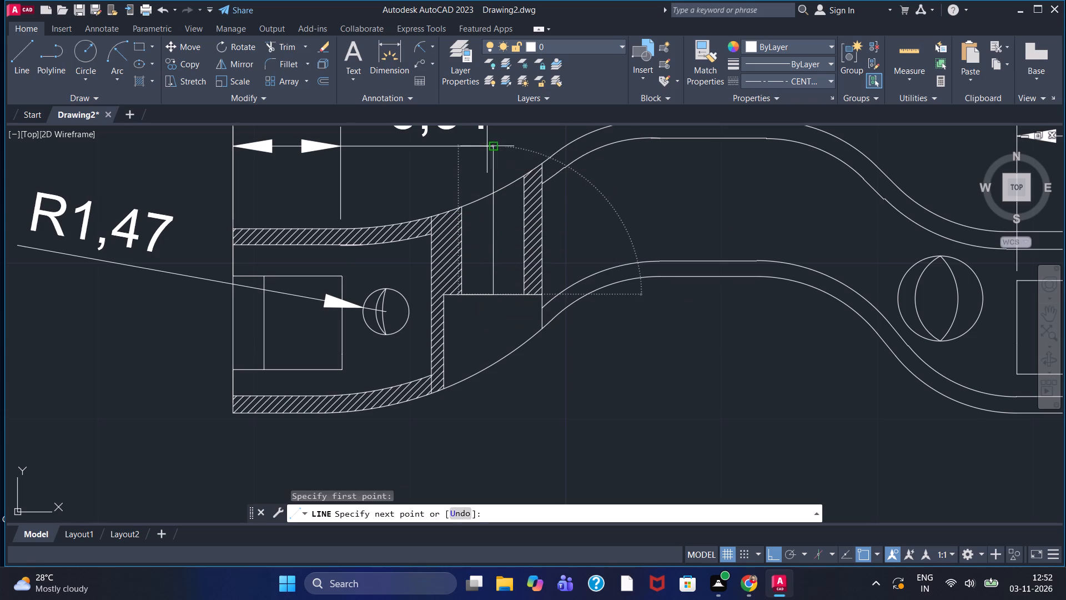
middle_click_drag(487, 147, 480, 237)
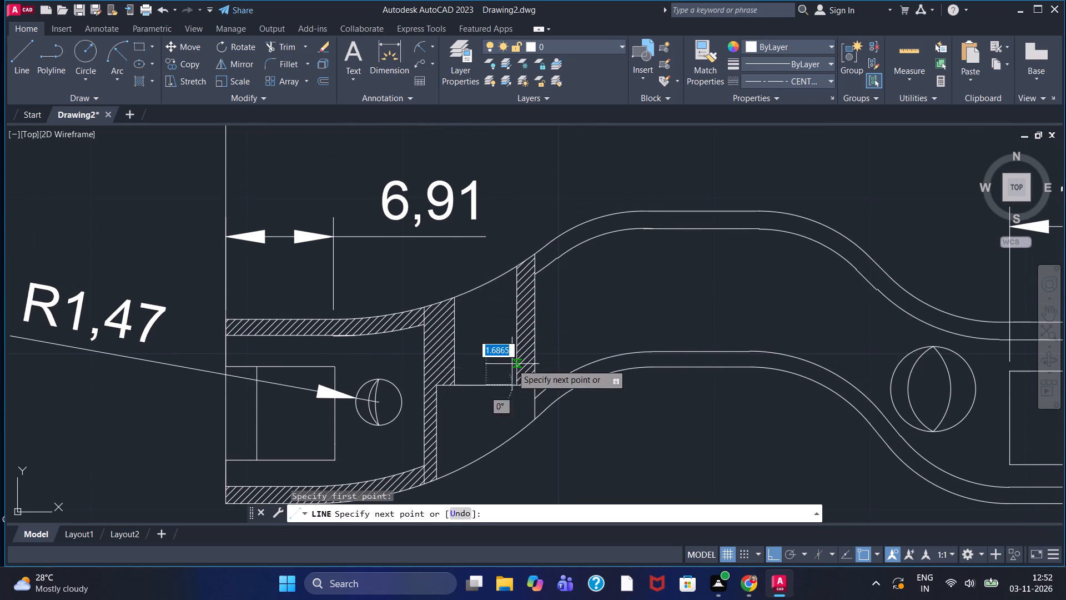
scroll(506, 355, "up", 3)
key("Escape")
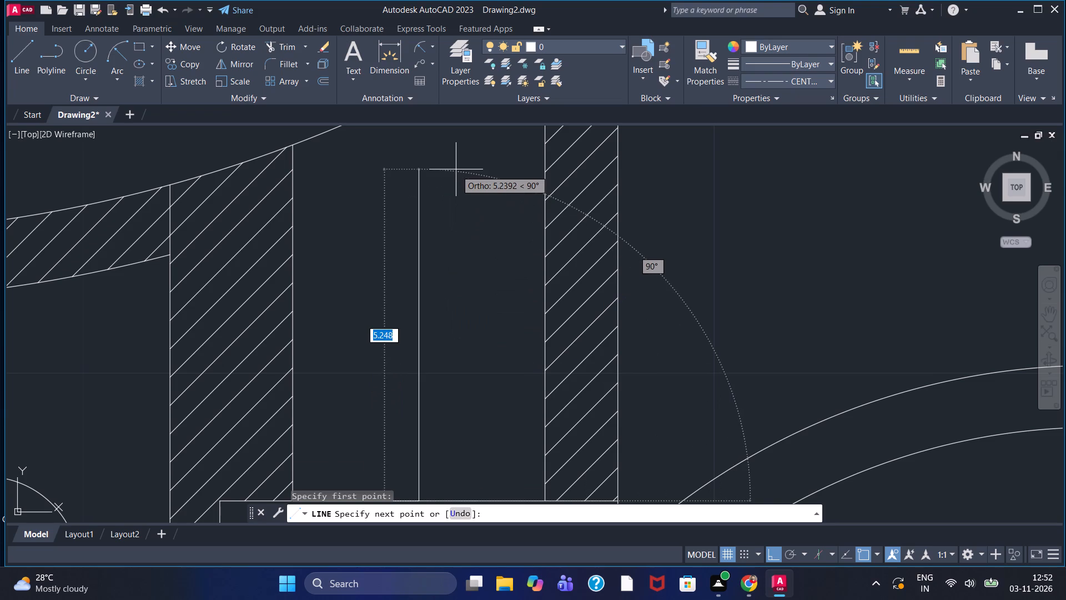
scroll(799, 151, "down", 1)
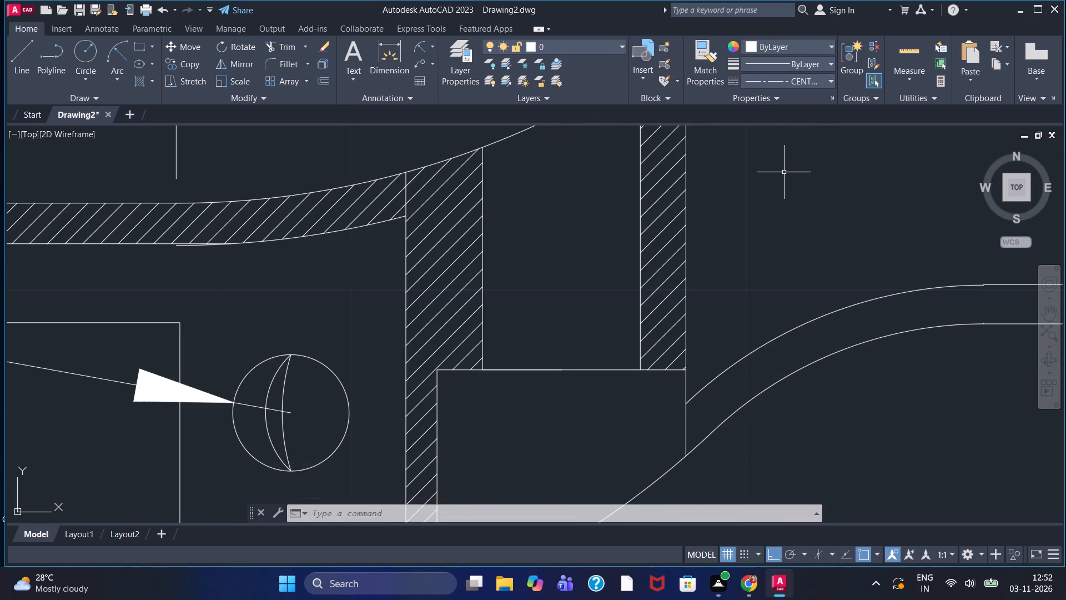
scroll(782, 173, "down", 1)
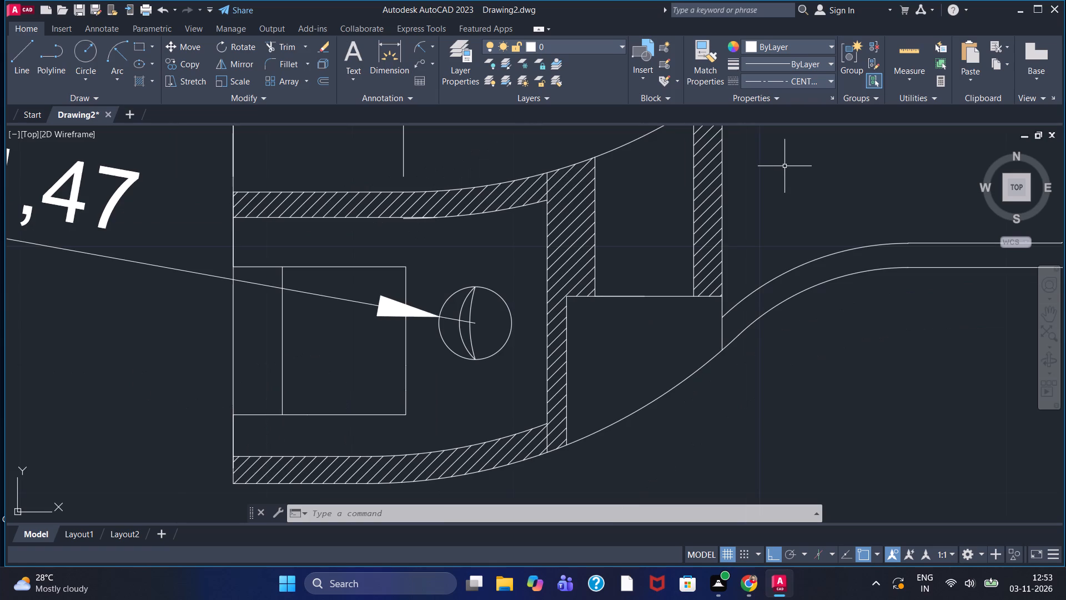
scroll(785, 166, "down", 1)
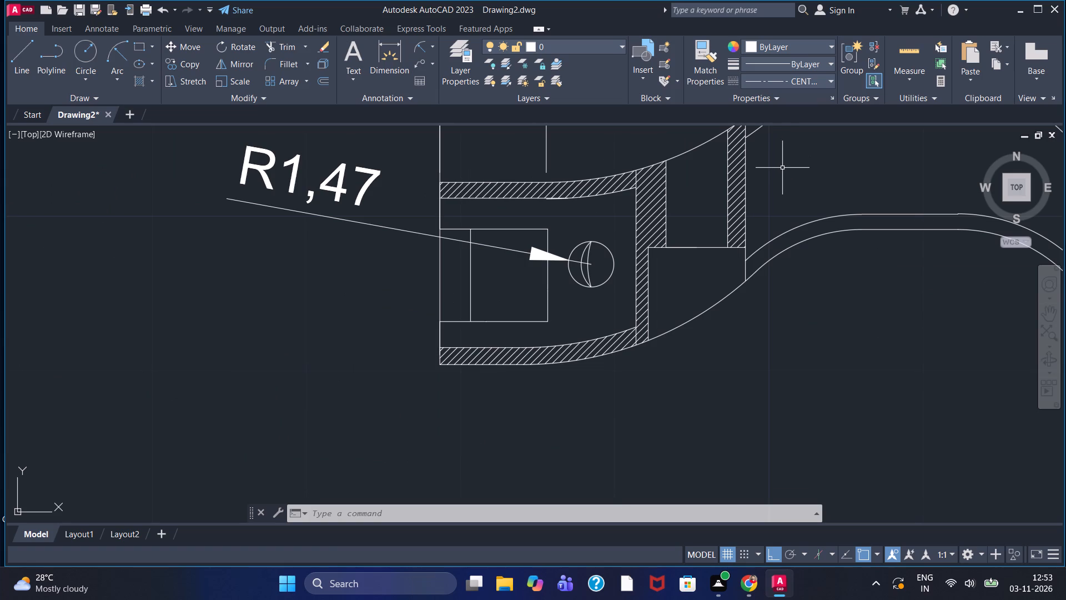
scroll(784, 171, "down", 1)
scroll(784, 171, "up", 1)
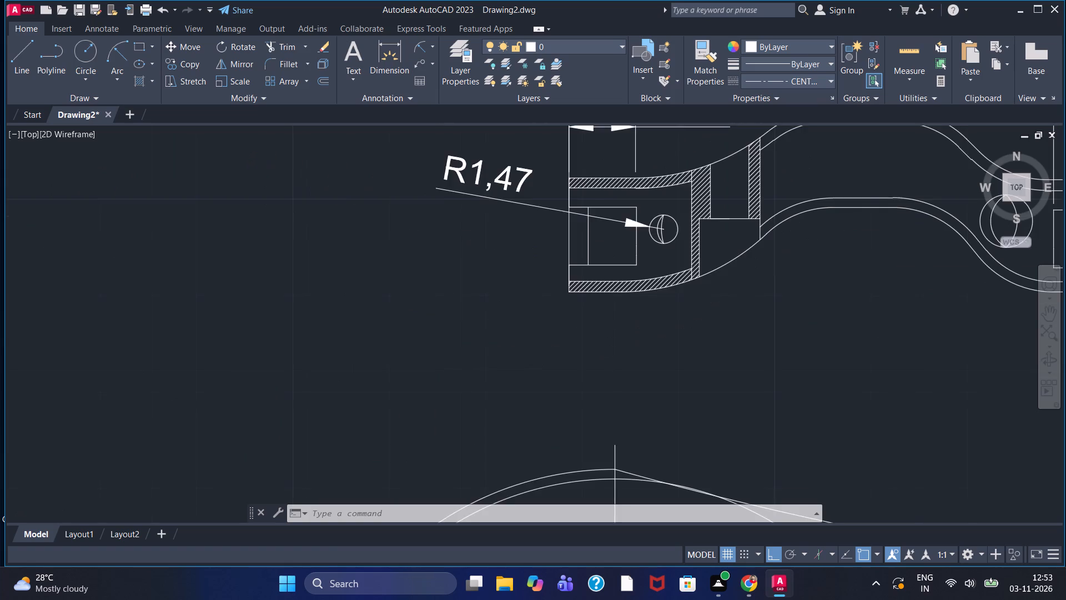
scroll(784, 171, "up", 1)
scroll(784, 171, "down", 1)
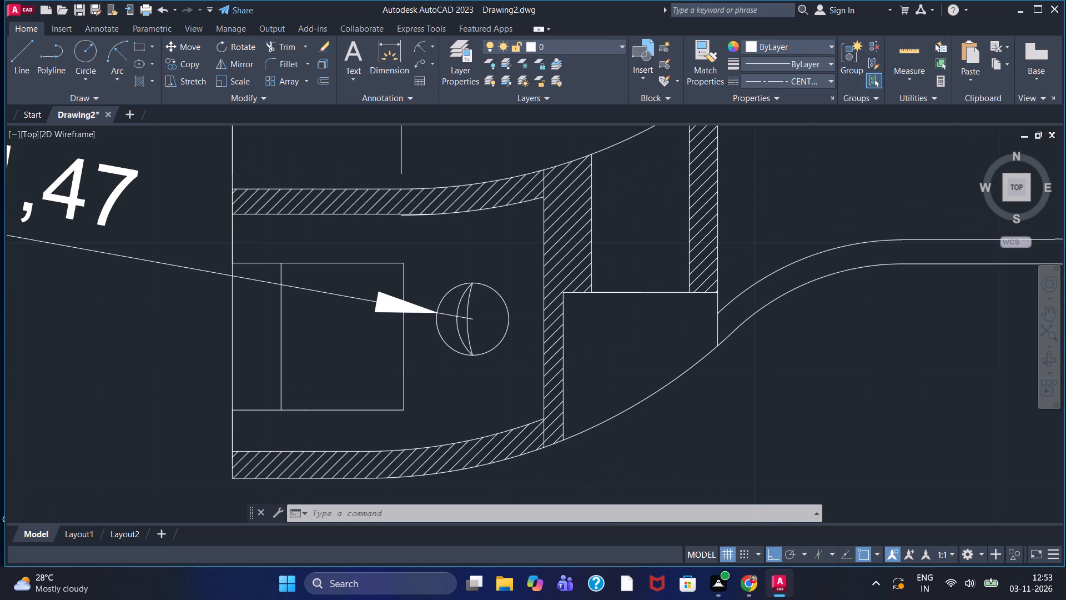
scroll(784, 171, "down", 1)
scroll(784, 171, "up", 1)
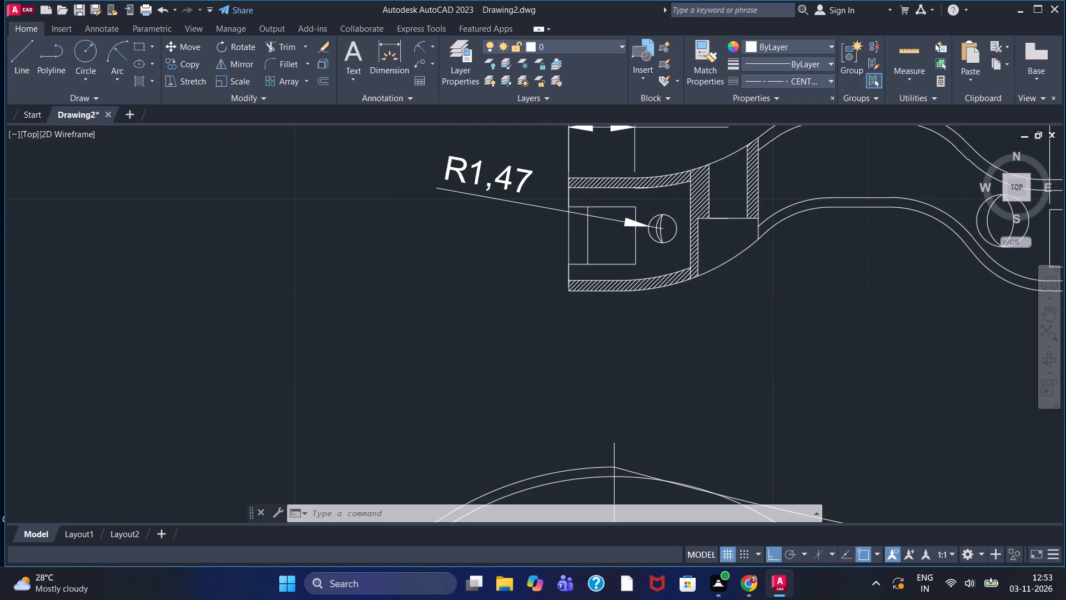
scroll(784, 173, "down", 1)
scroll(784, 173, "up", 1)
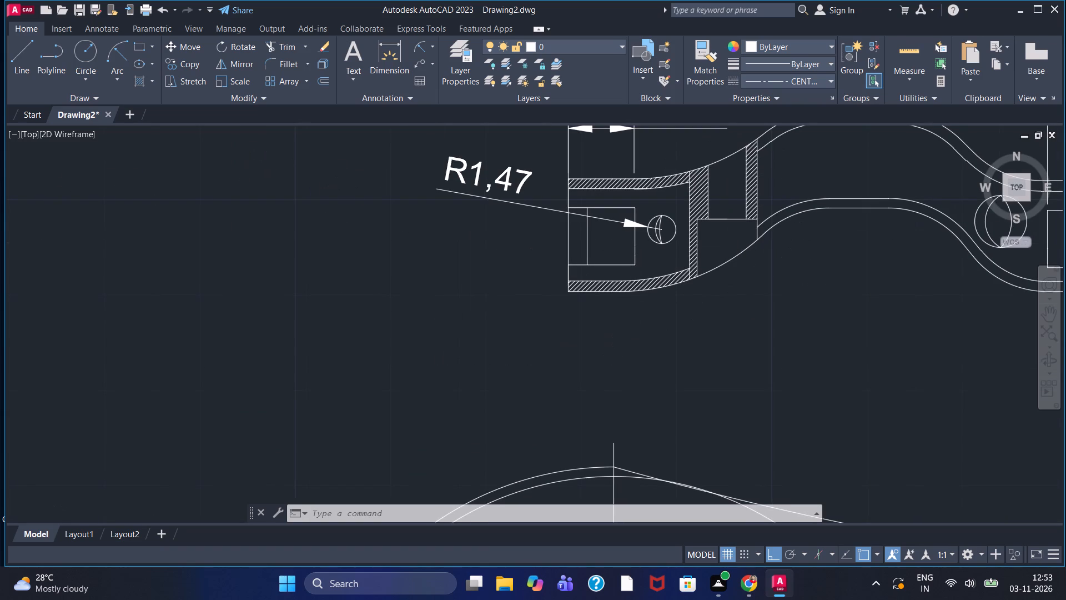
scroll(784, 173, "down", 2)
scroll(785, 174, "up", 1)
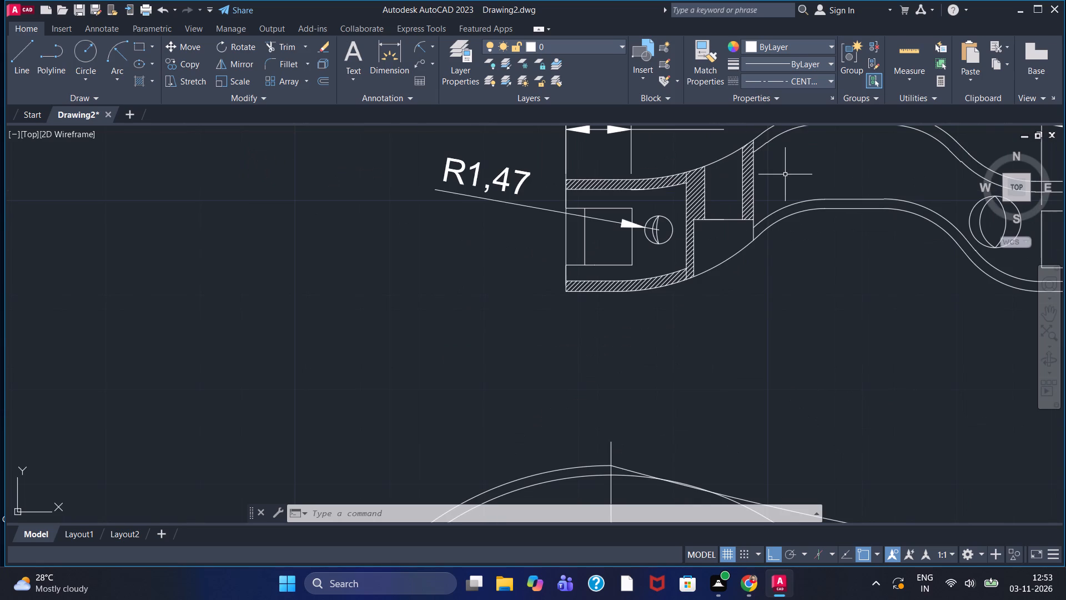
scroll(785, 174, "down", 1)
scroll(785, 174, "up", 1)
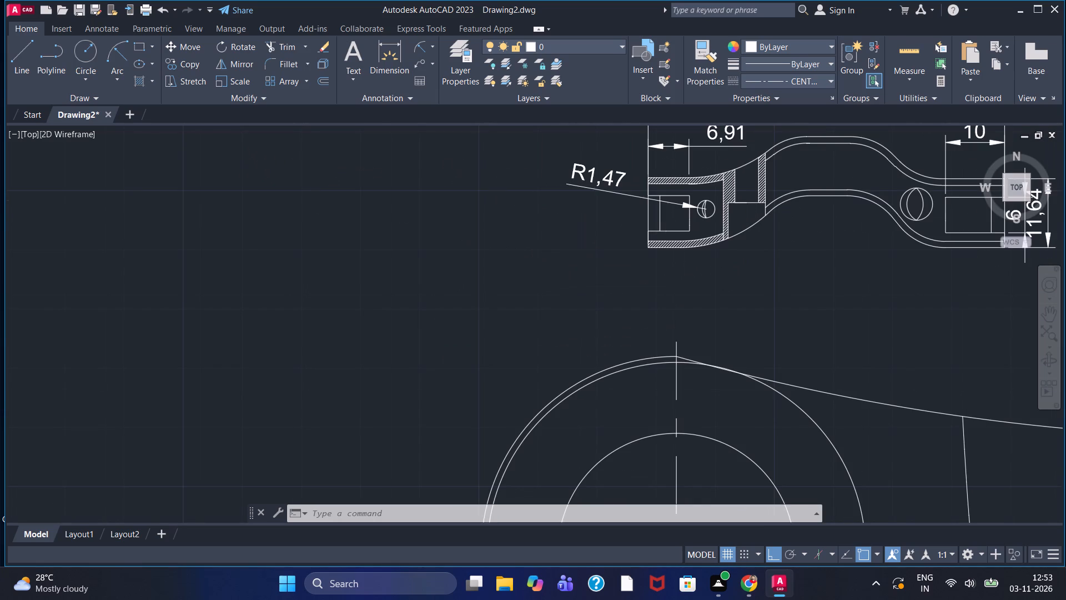
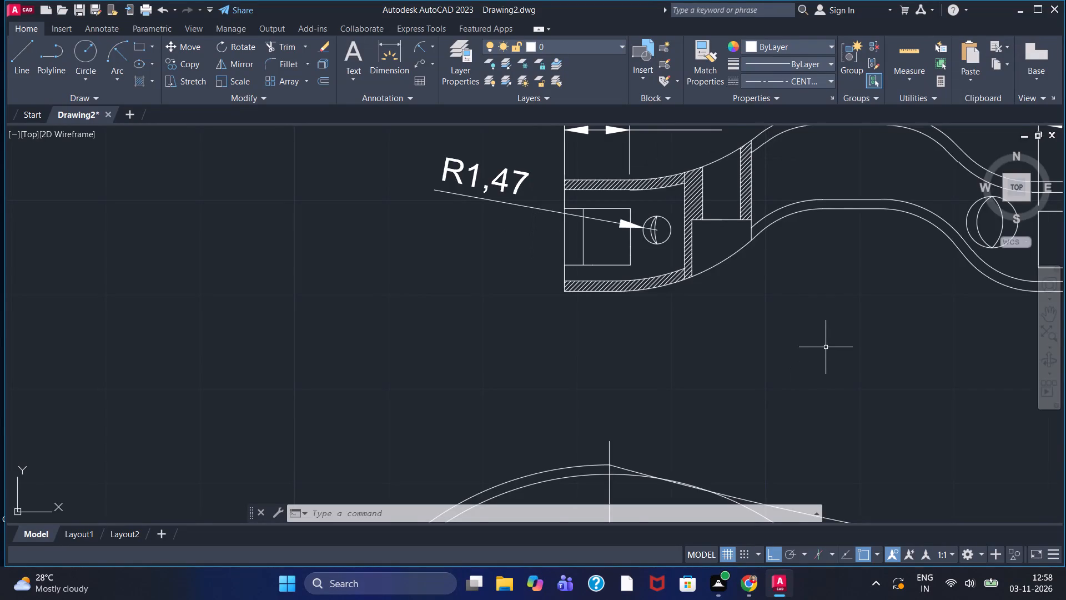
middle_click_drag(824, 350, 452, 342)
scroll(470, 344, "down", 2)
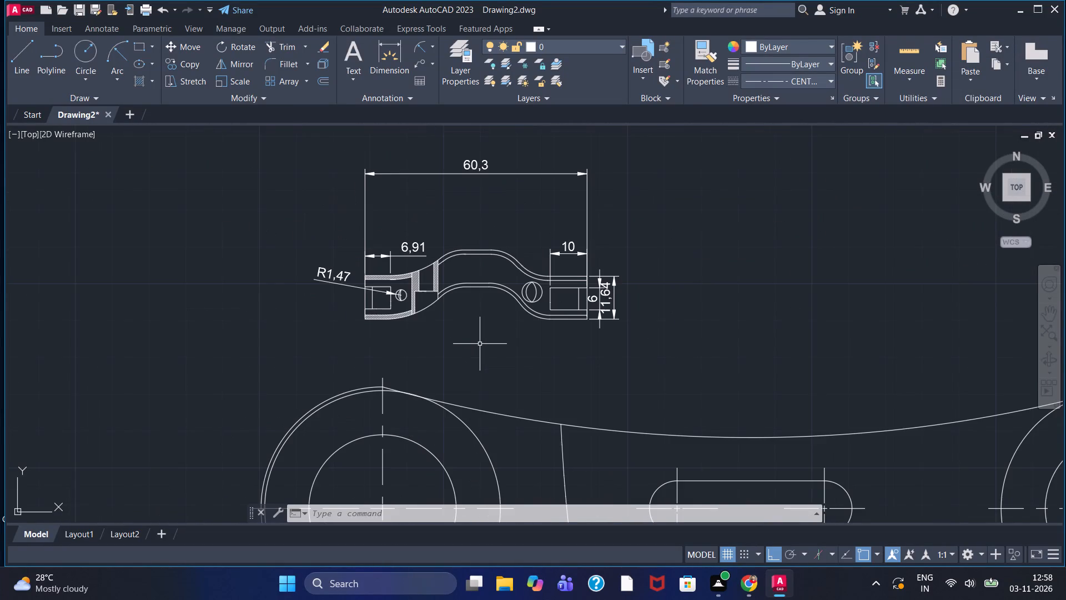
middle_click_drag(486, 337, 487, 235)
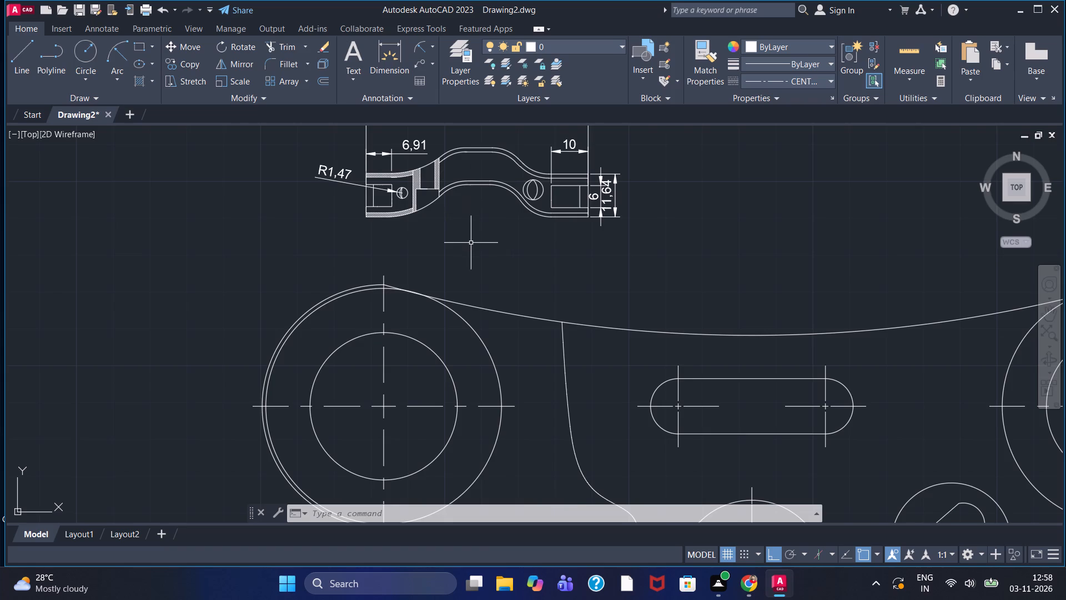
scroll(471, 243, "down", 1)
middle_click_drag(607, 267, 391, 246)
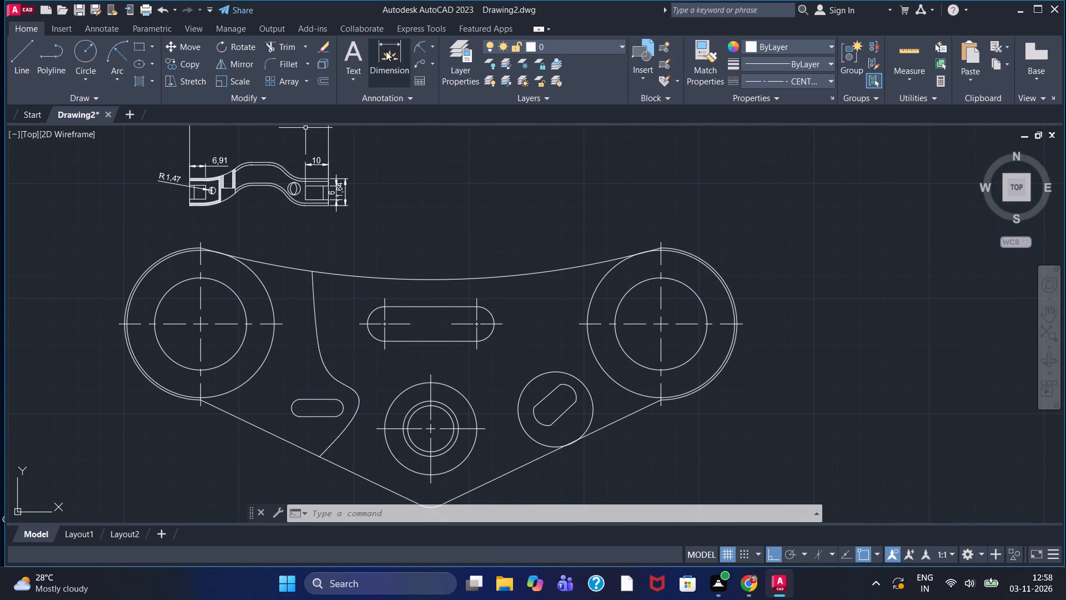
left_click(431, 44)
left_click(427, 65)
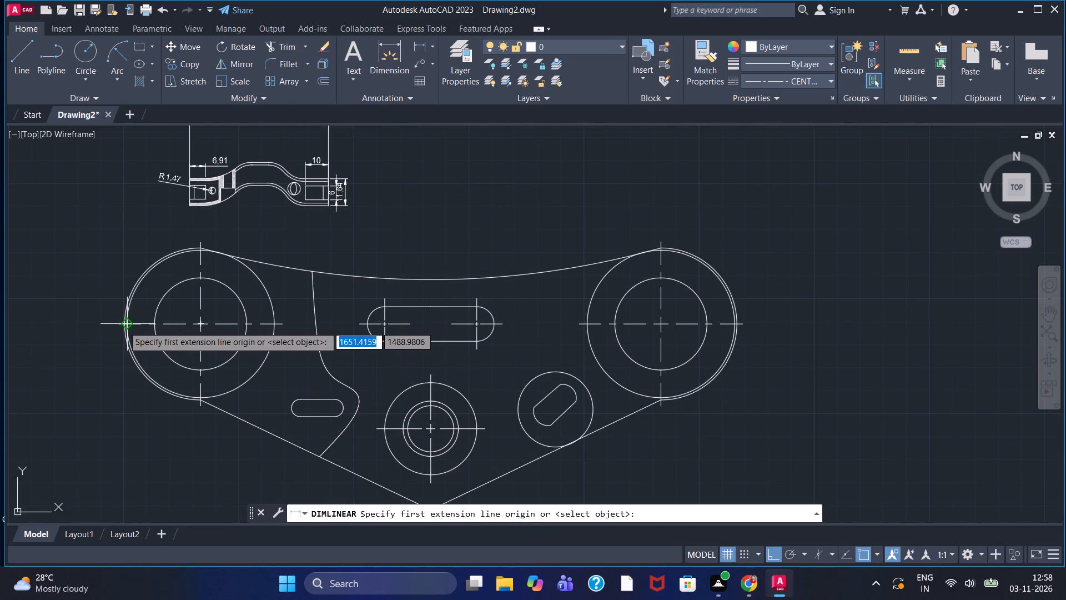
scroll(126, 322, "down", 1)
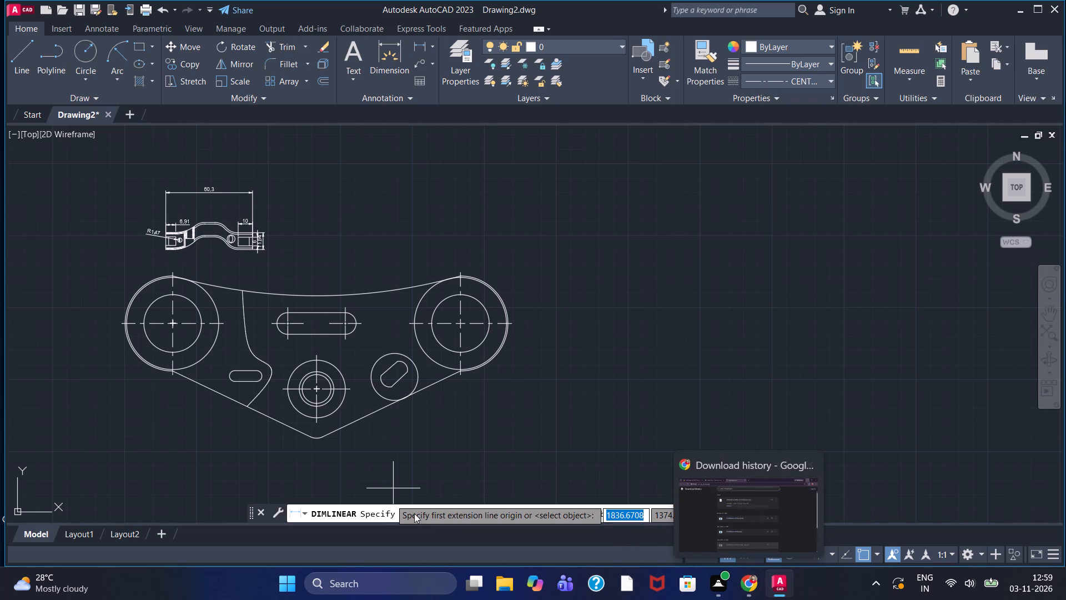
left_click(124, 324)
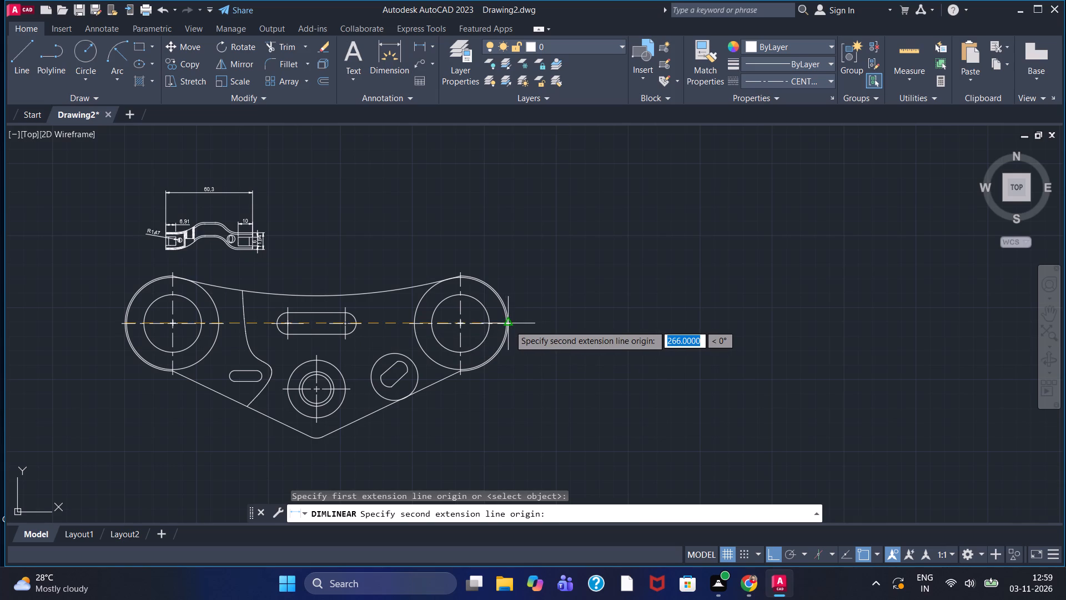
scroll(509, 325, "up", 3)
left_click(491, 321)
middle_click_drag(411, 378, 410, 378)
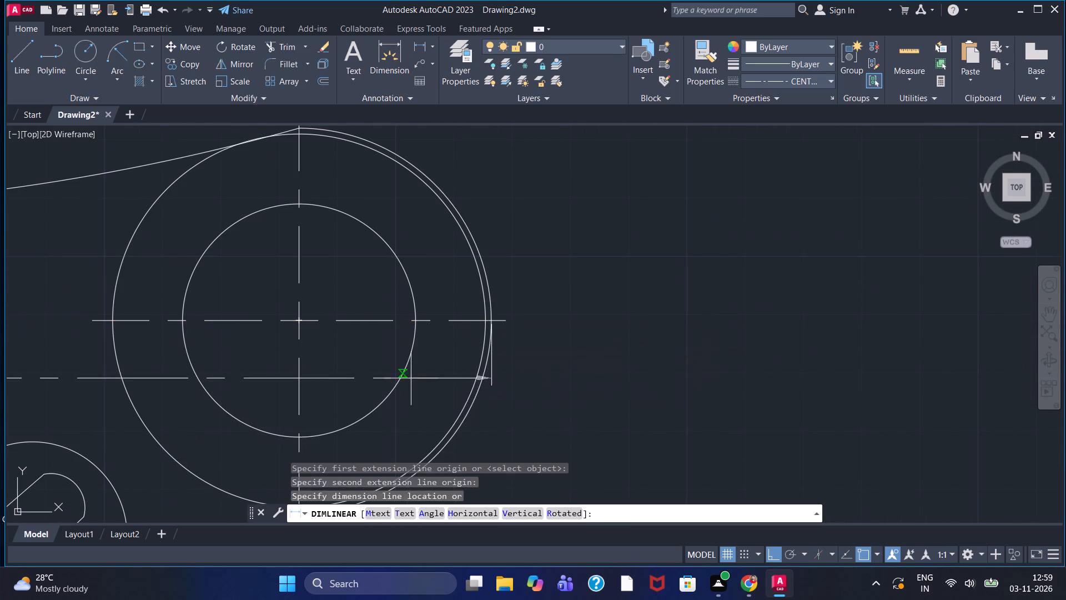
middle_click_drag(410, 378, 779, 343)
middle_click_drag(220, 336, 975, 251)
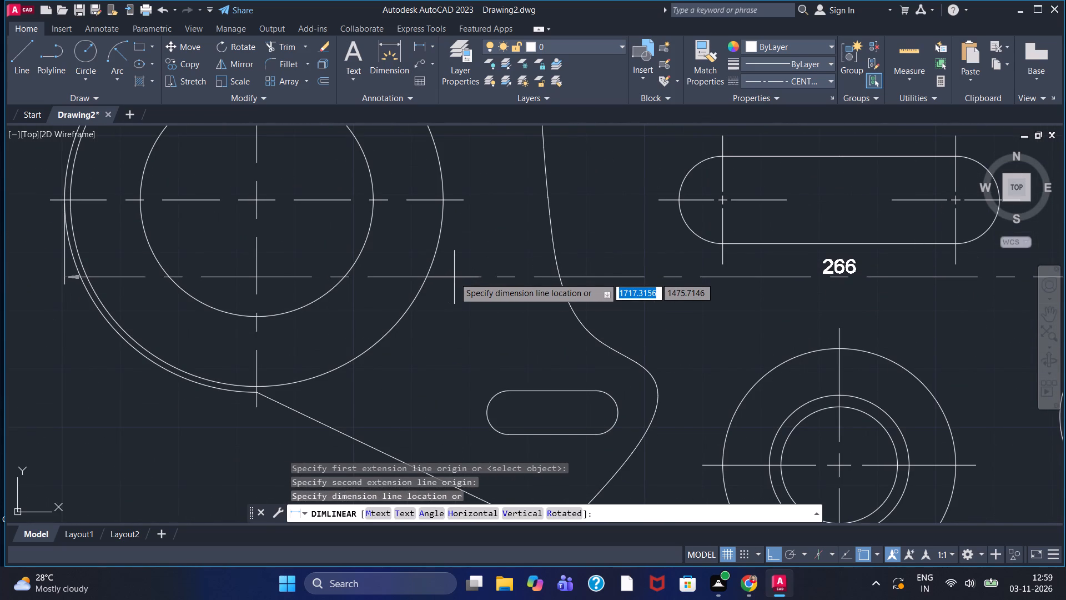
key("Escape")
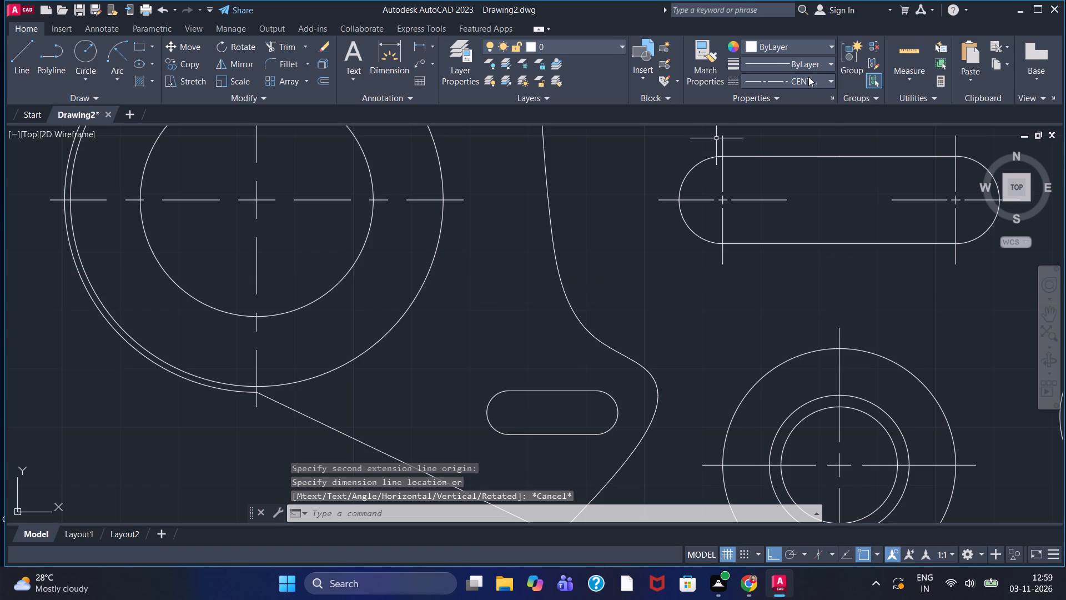
Set the current linetype to Continuous.
left_click(808, 77)
left_click(785, 138)
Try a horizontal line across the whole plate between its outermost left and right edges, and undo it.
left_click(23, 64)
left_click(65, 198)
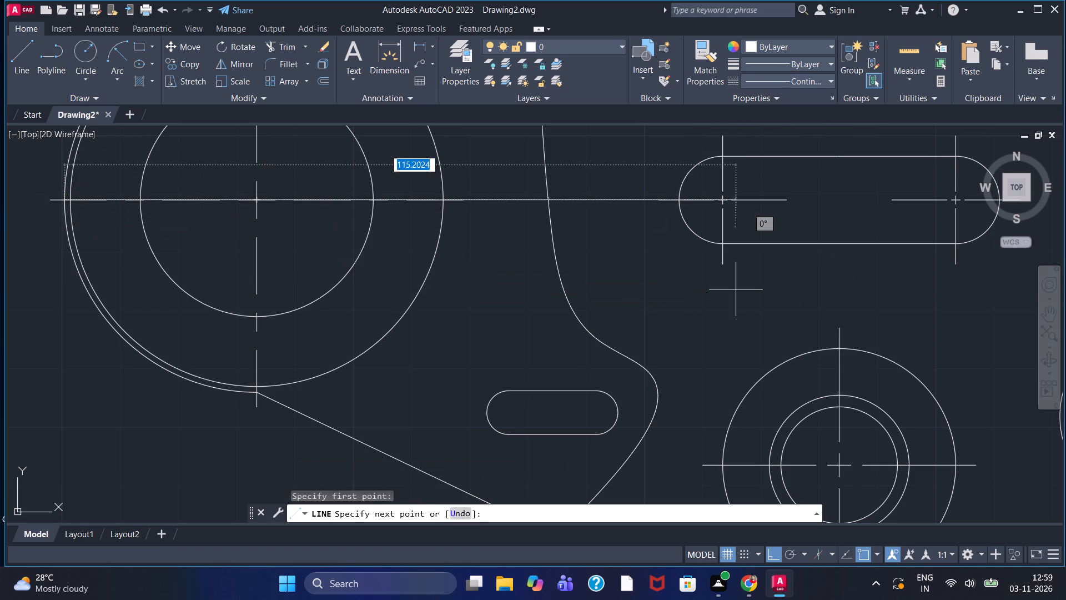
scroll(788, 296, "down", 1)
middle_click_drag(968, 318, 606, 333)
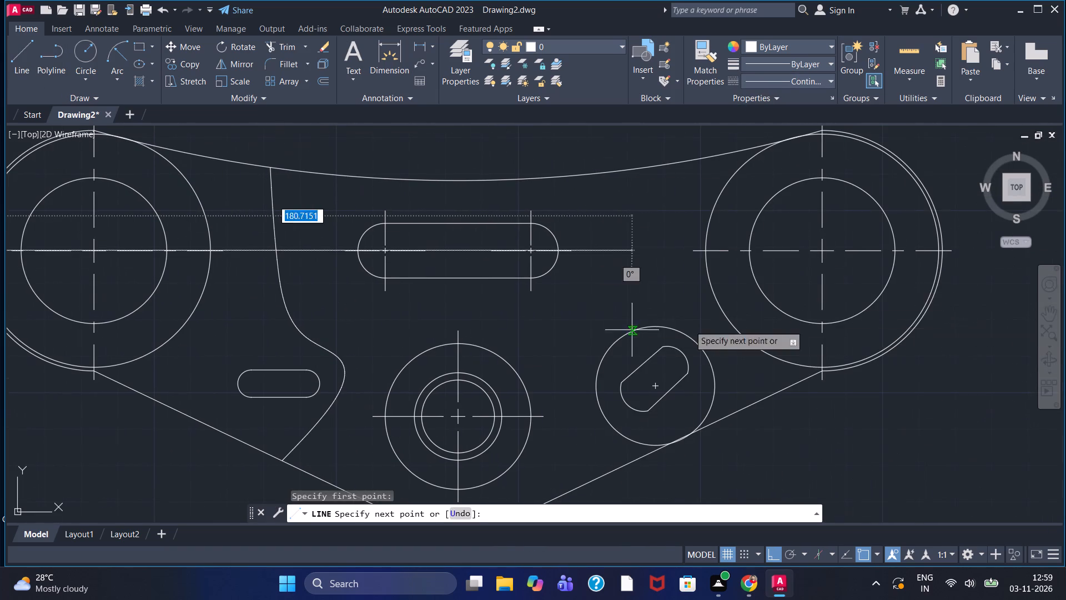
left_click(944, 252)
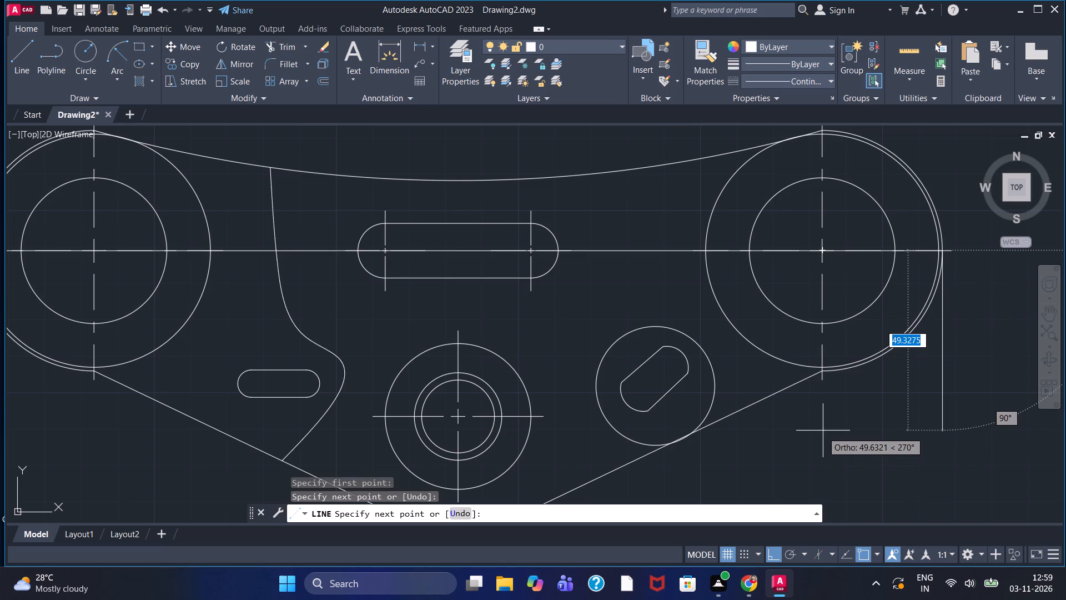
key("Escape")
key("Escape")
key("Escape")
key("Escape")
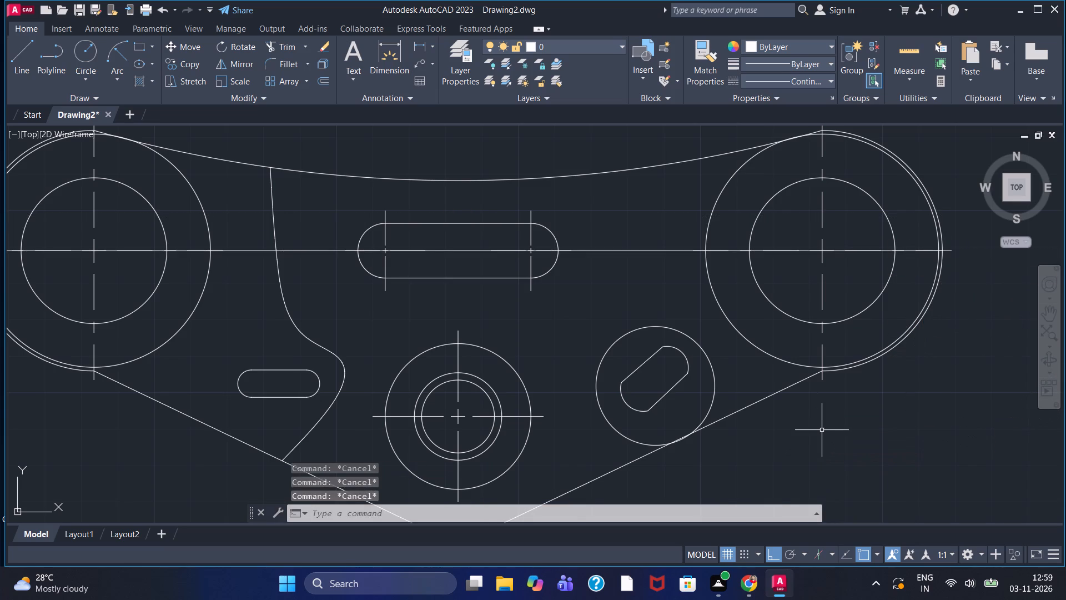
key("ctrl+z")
Add a horizontal linear dimension for the plate's overall width between its outermost end arcs, placed below the plate's bottom tip.
scroll(819, 428, "down", 2)
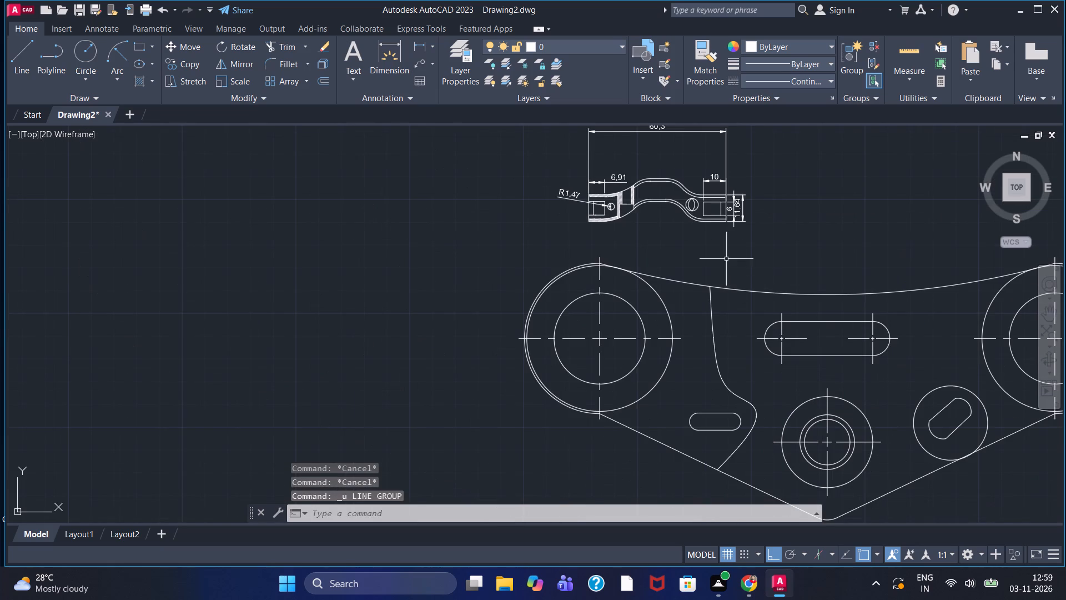
left_click(423, 48)
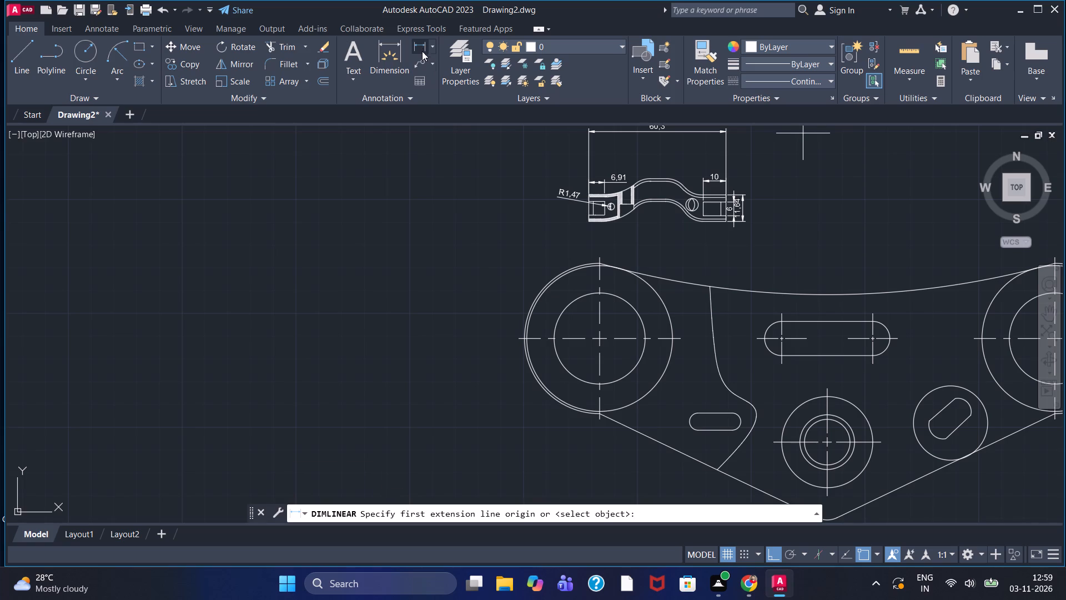
scroll(509, 346, "up", 2)
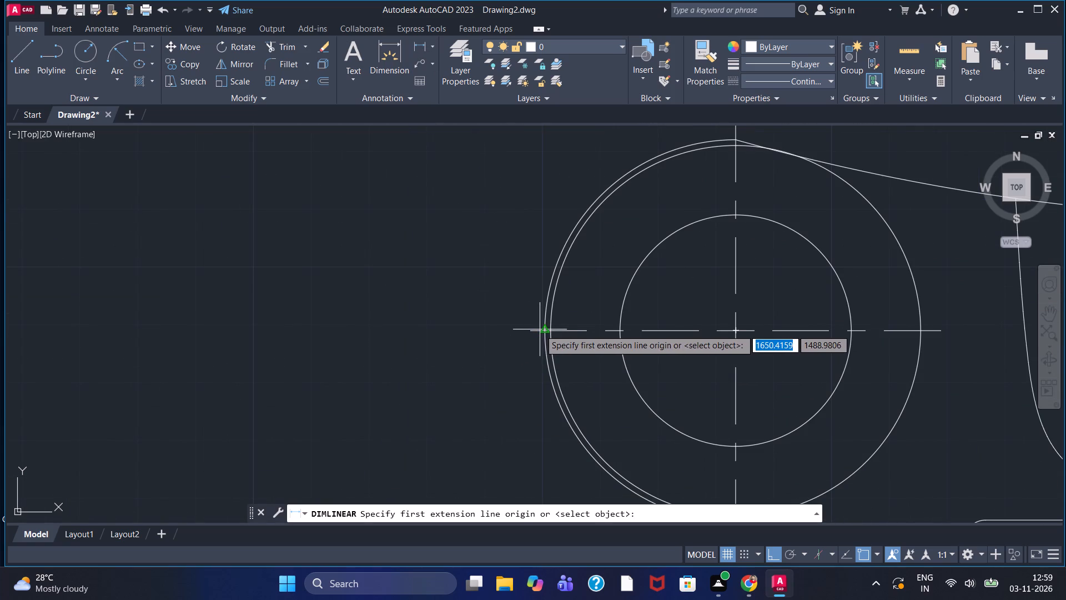
left_click(544, 329)
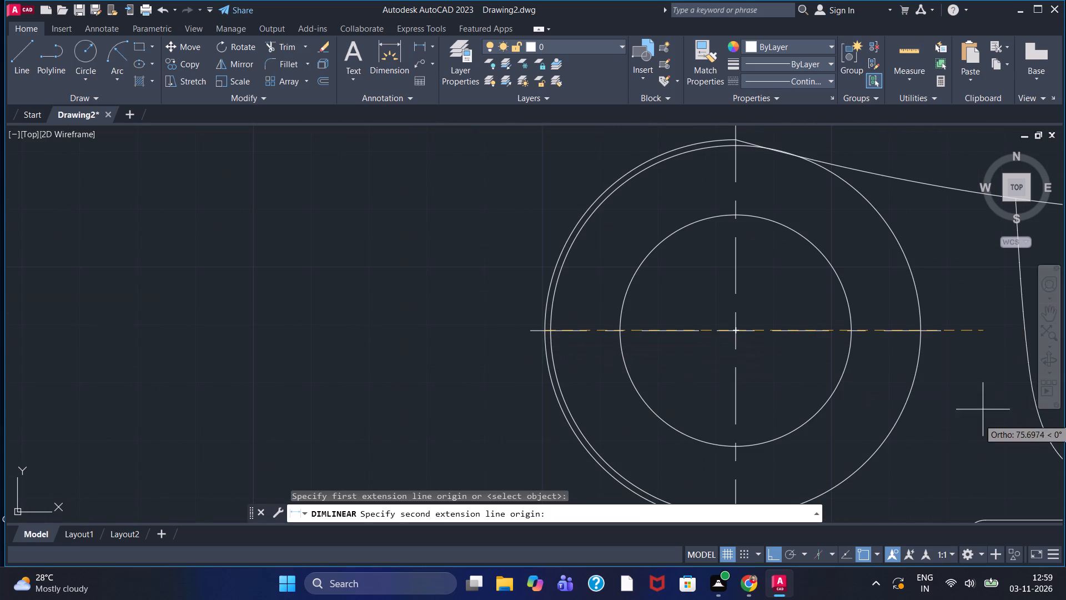
middle_click_drag(979, 423, 451, 357)
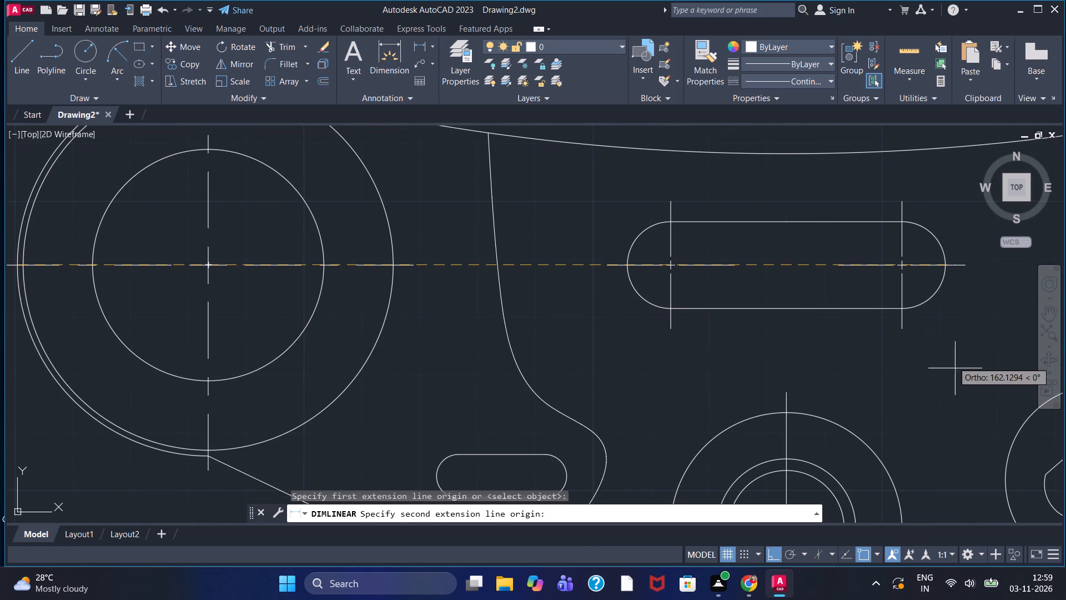
middle_click_drag(891, 332, 369, 327)
middle_click_drag(839, 299, 602, 311)
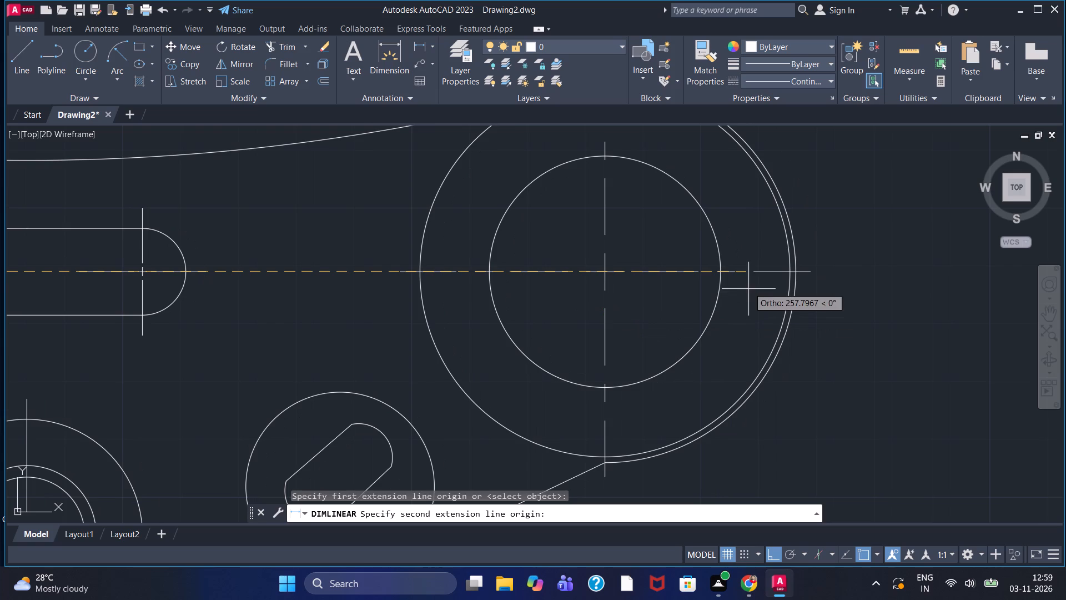
left_click(797, 271)
middle_click_drag(835, 459, 837, 388)
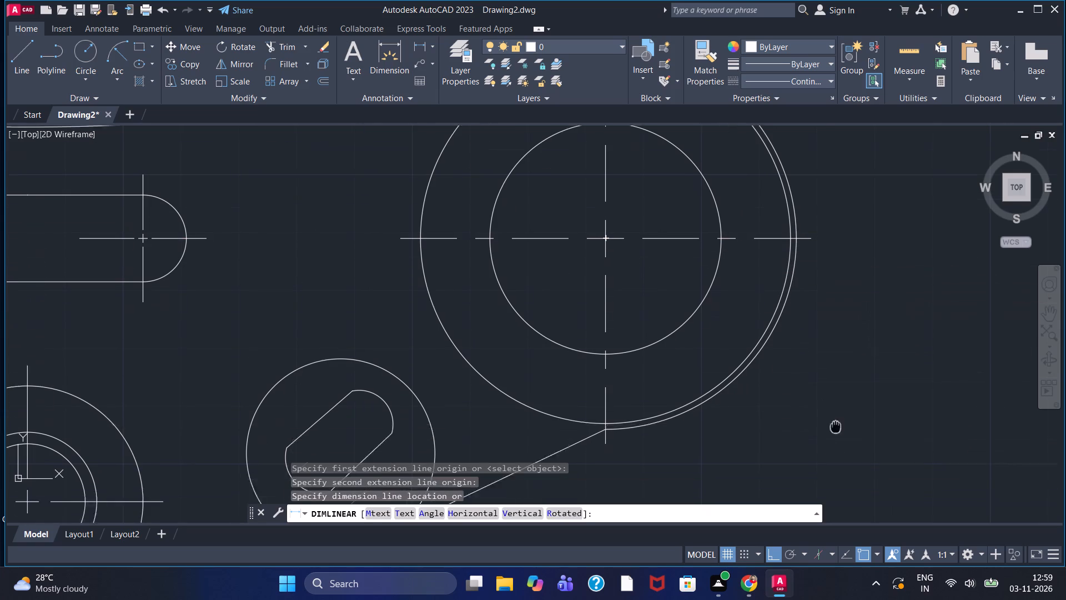
middle_click_drag(837, 388, 838, 348)
scroll(818, 379, "down", 1)
middle_click_drag(778, 433, 842, 295)
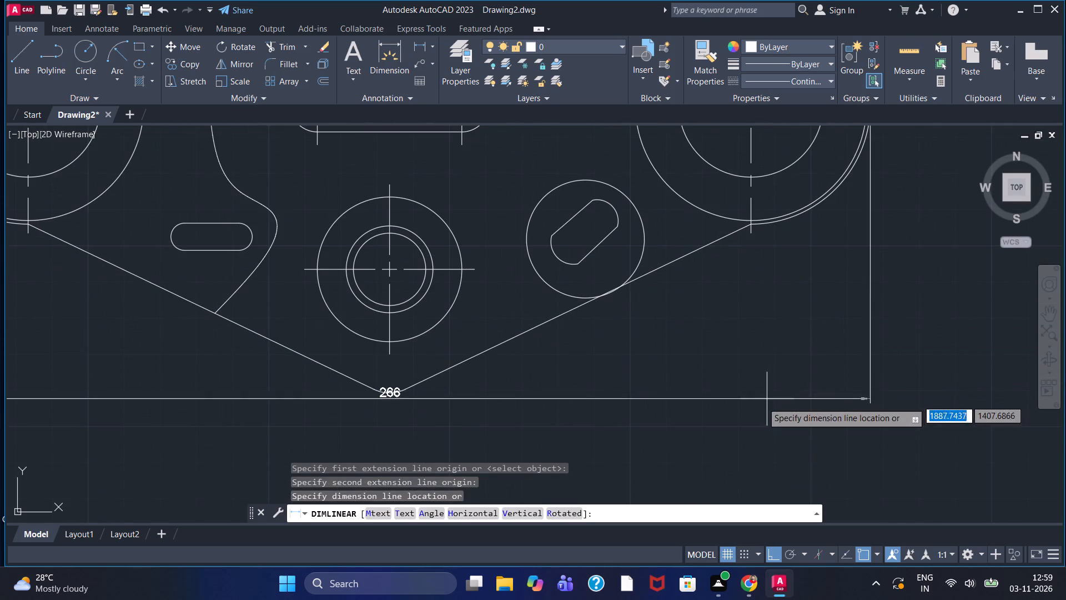
middle_click_drag(718, 432, 755, 328)
left_click(696, 375)
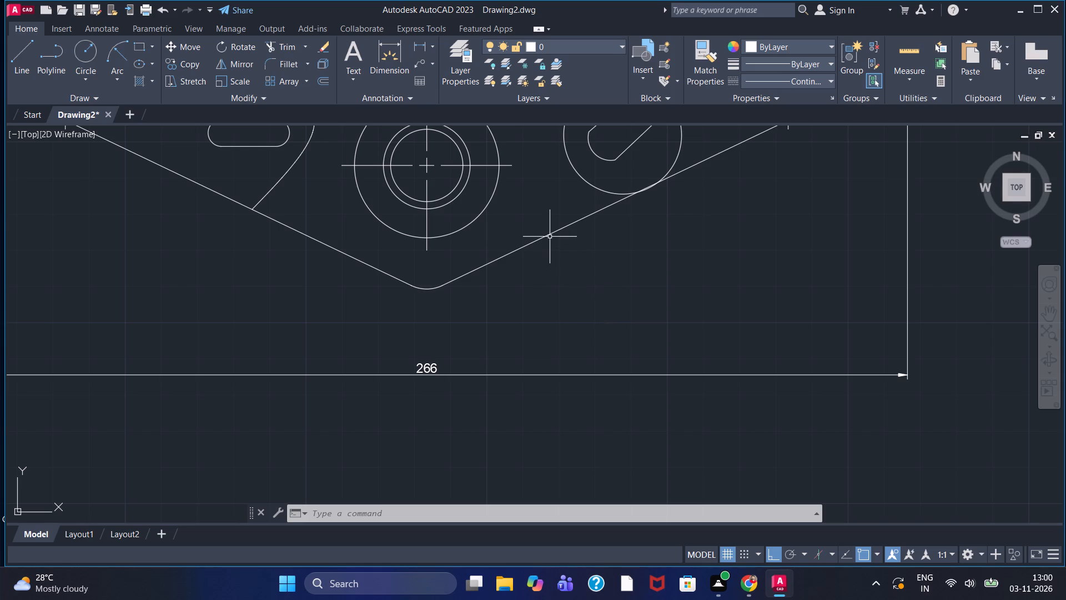
Add a radius dimension to the rounded bottom tip of the plate, with its text outside, below and left of the arc.
scroll(549, 234, "up", 1)
scroll(549, 234, "down", 1)
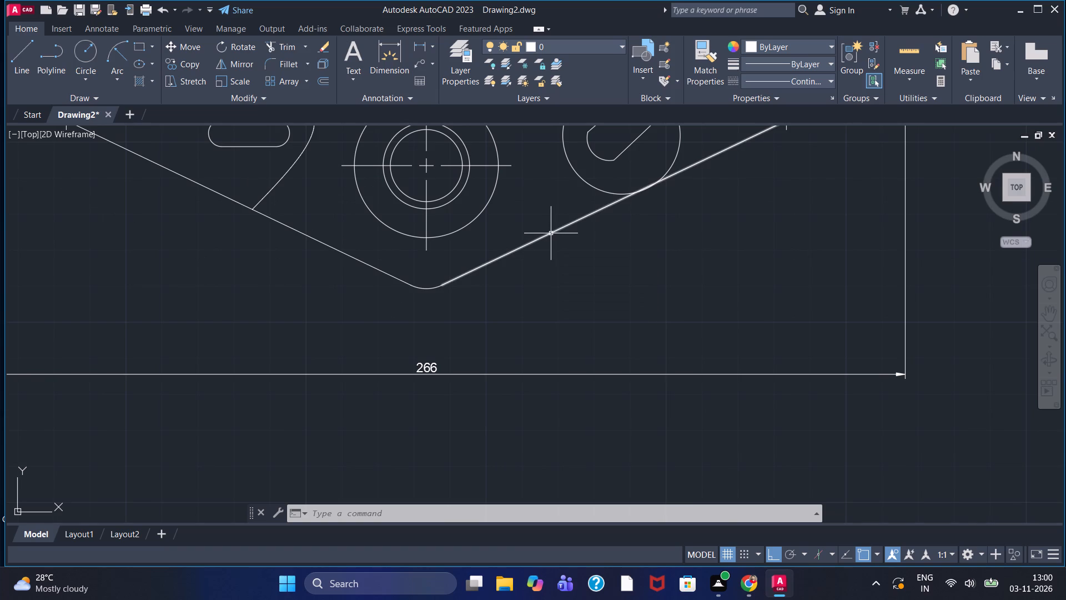
scroll(548, 222, "up", 1)
scroll(548, 222, "down", 1)
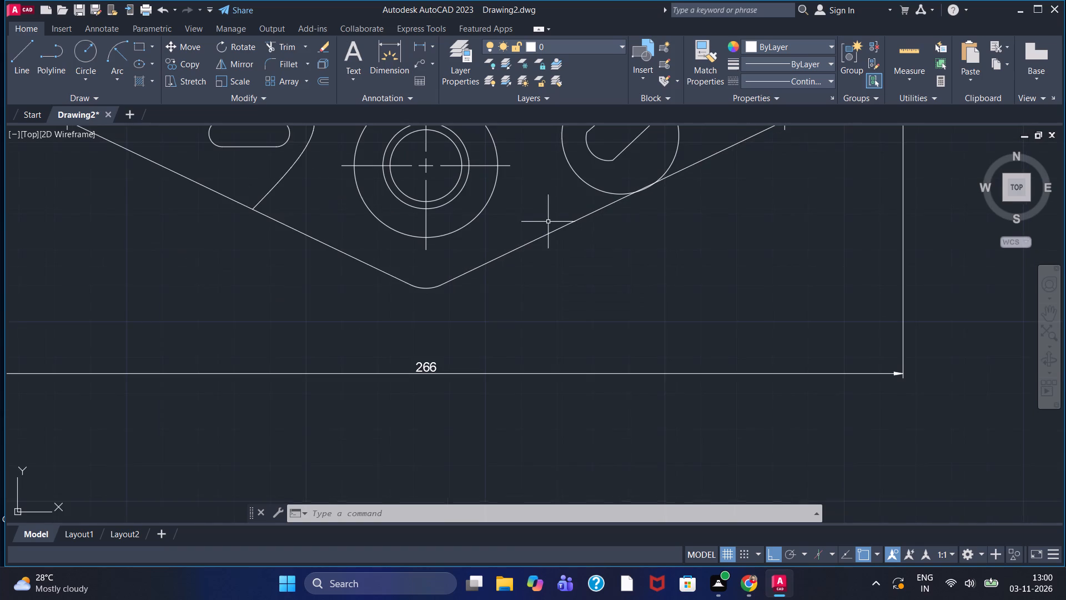
middle_click_drag(610, 256, 782, 406)
scroll(692, 316, "down", 2)
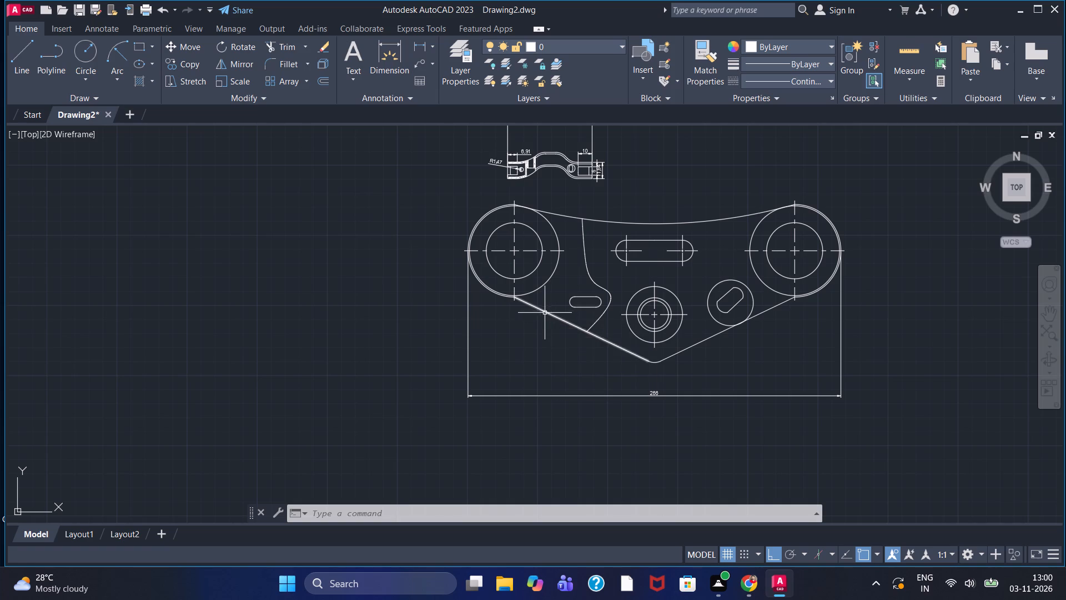
middle_click_drag(772, 349, 772, 357)
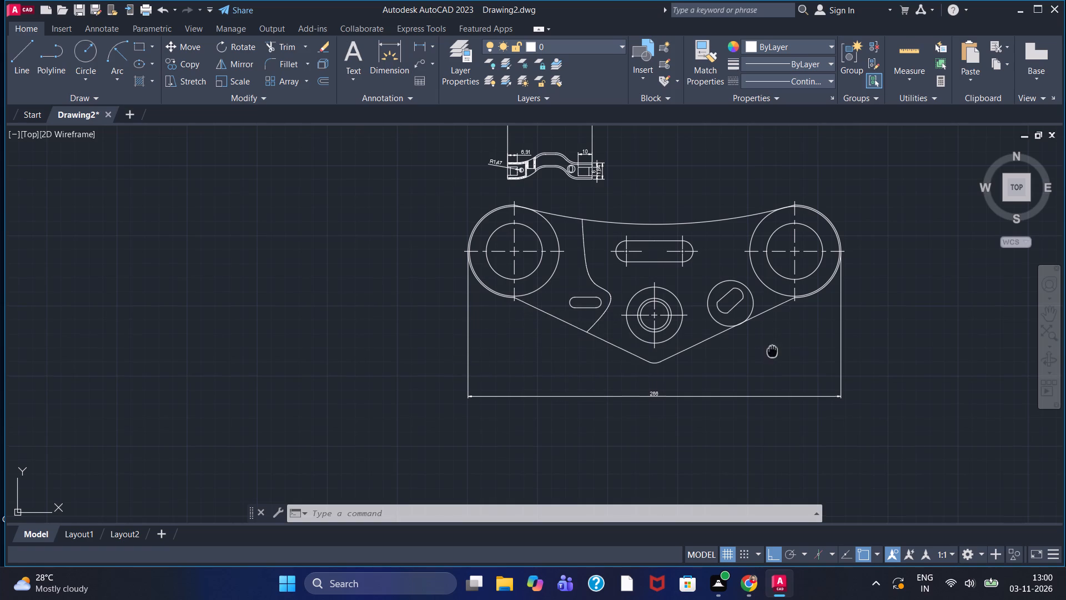
middle_click_drag(772, 357, 772, 372)
left_click(432, 45)
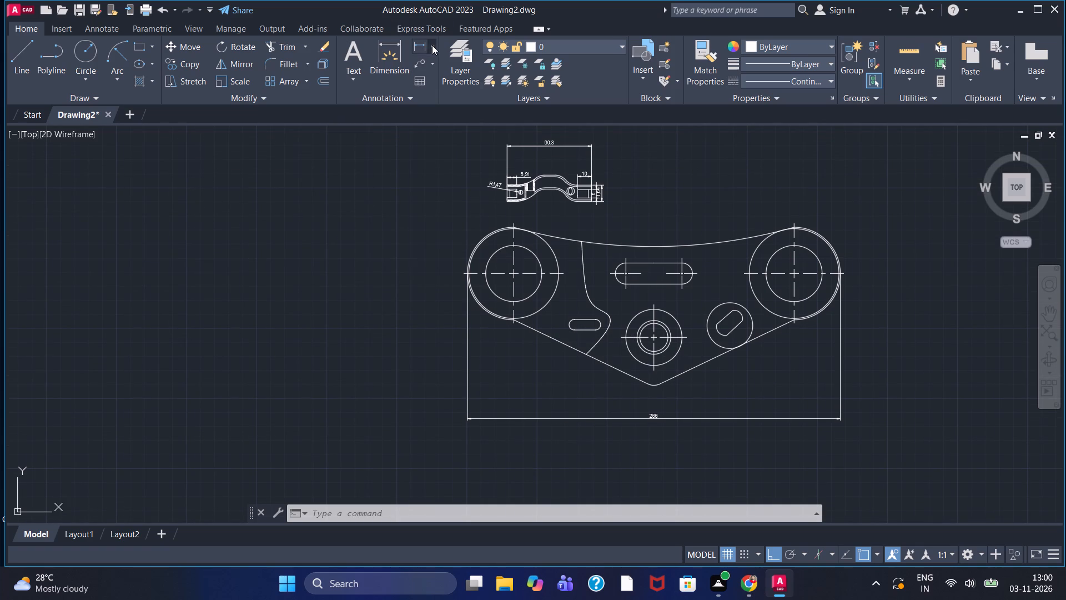
left_click(462, 182)
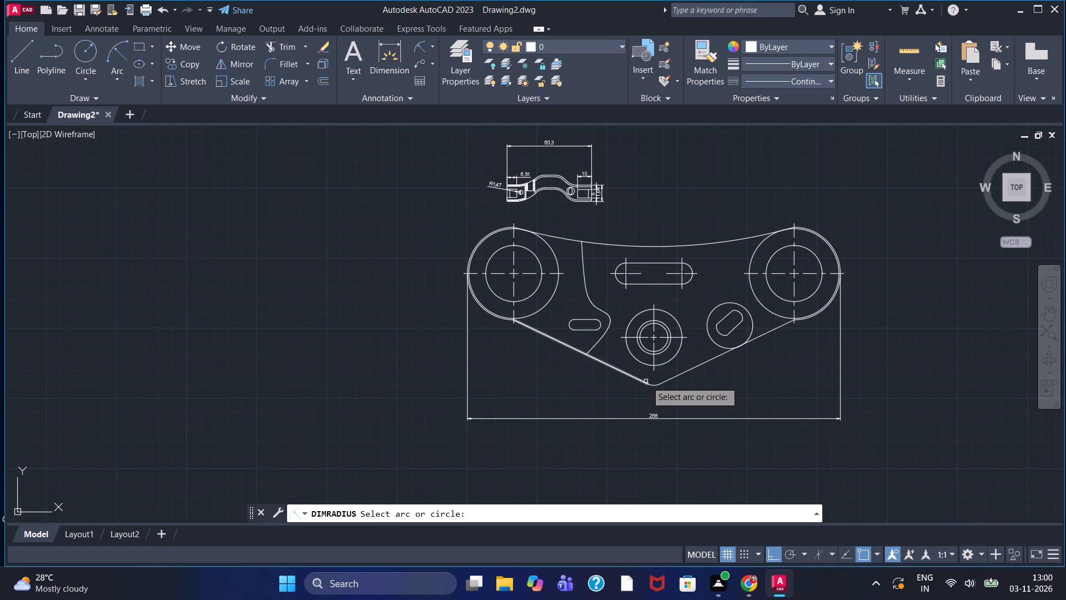
left_click(653, 387)
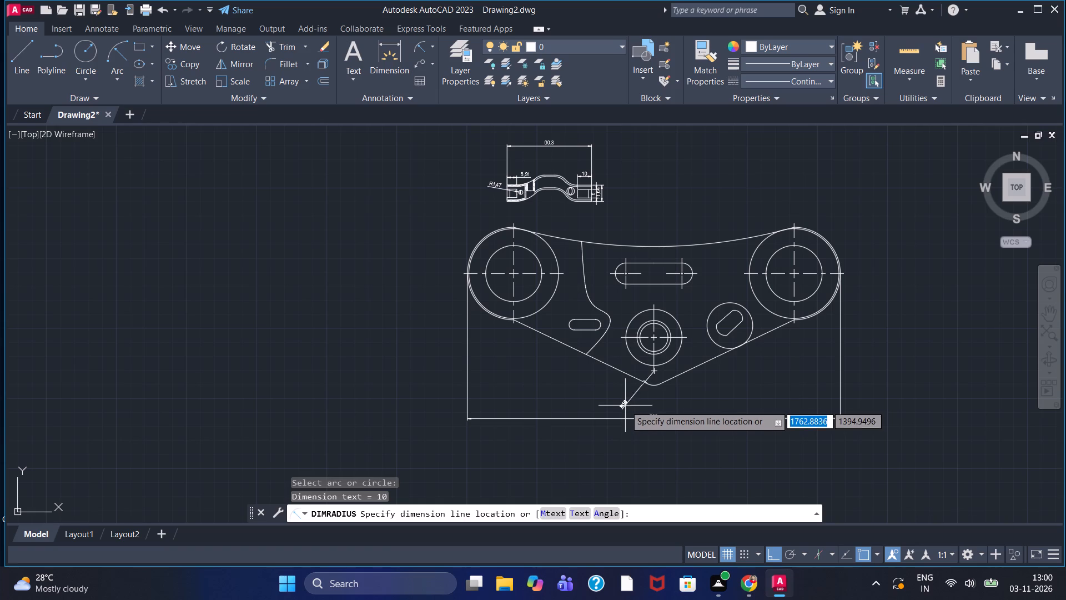
left_click(626, 400)
Add a radius dimension to the large full circle at the plate's left end, with its text outside the plate to the left.
scroll(632, 388, "up", 2)
middle_click_drag(734, 438, 667, 427)
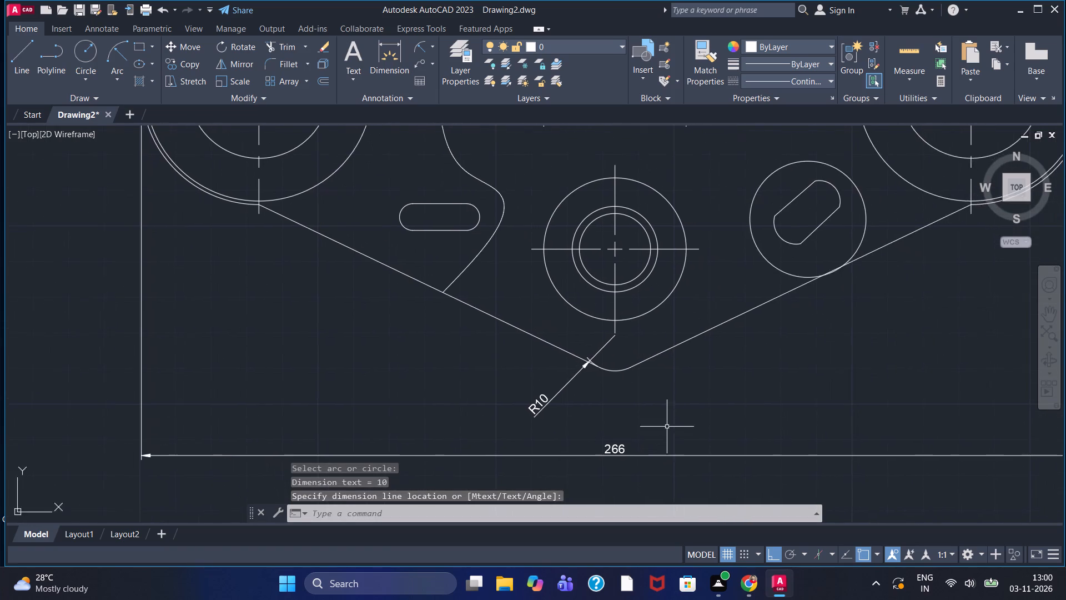
scroll(667, 423, "down", 1)
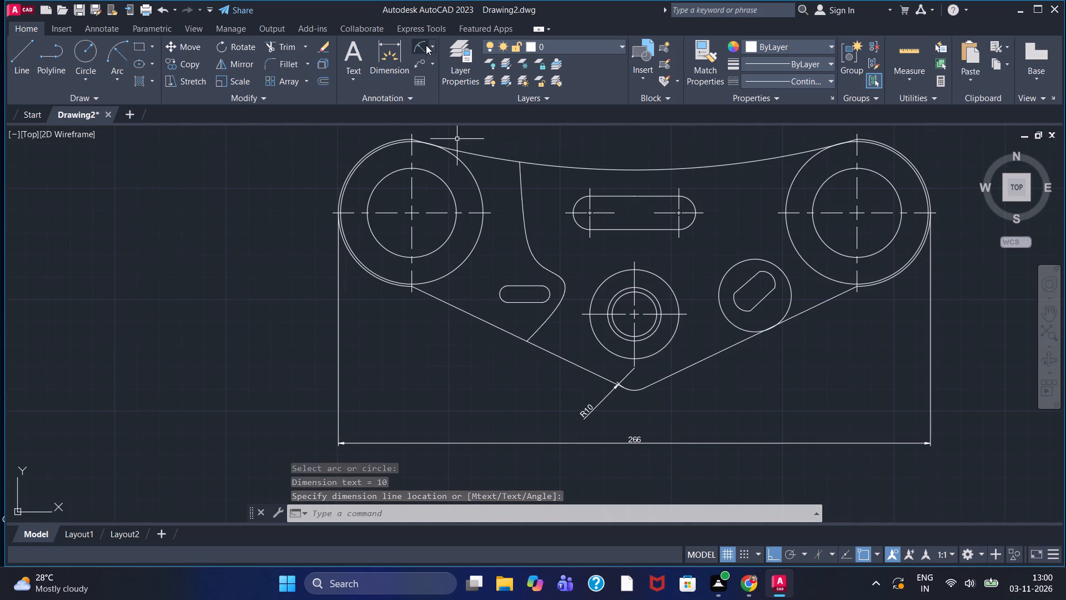
left_click(421, 43)
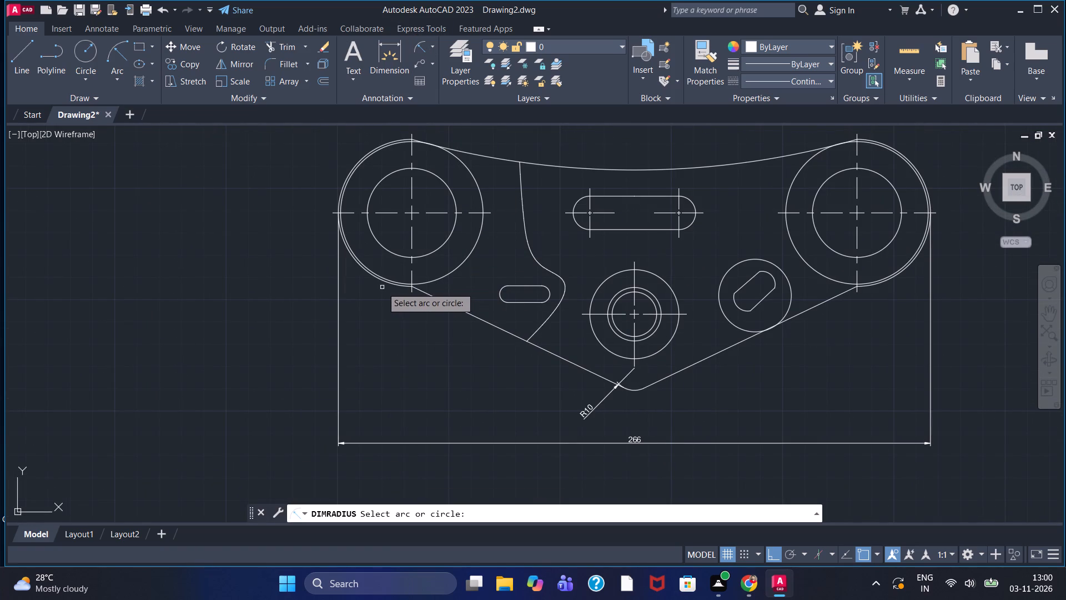
left_click_drag(380, 279, 373, 279)
left_click(270, 282)
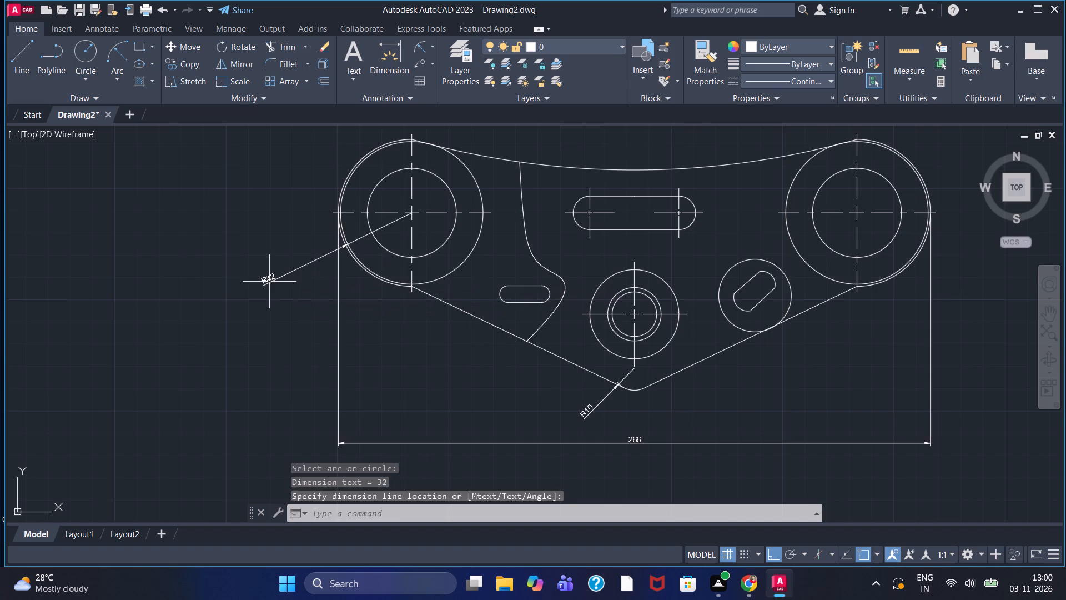
Add a second radius dimension to the large full circle at the plate's left end, with its text just below the first one.
right_click(266, 279)
left_click(301, 287)
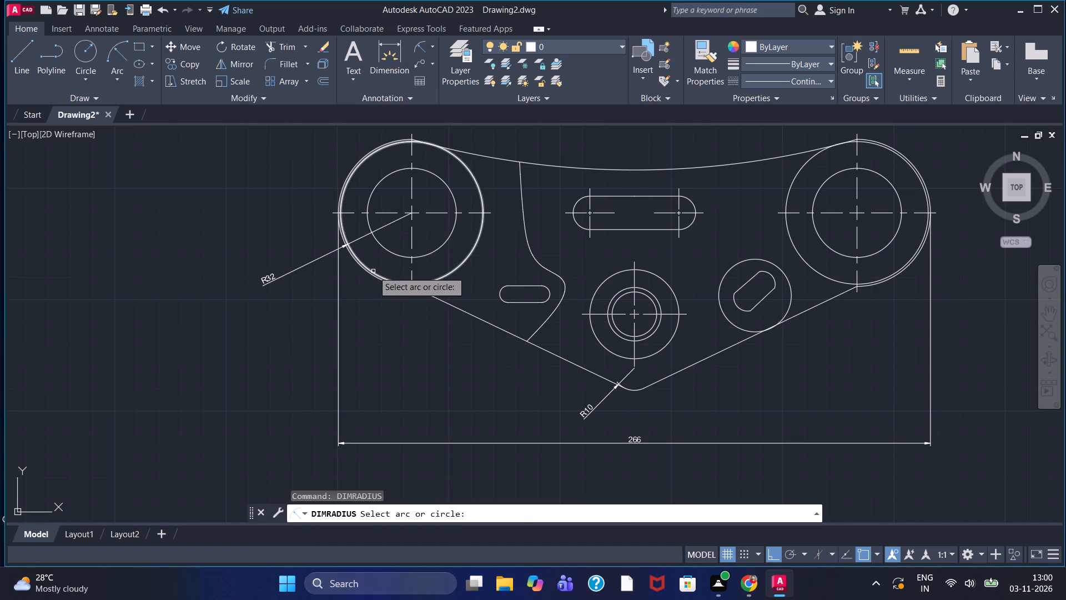
left_click(374, 271)
left_click(283, 301)
Add a radius dimension to the inner circle at the plate's left end, with its text outside the plate above the other two.
right_click(280, 300)
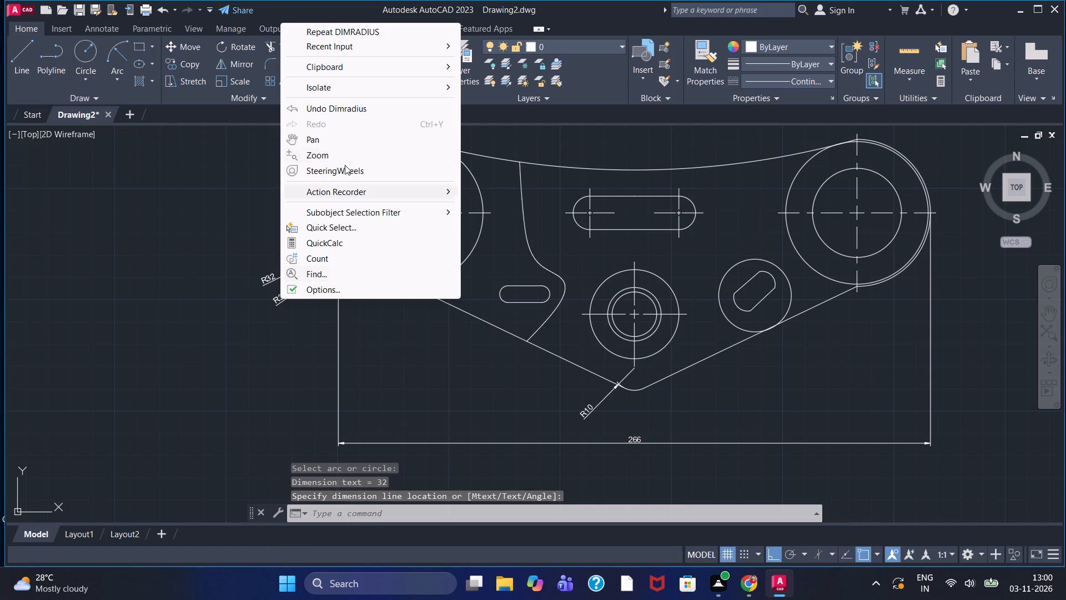
left_click(379, 27)
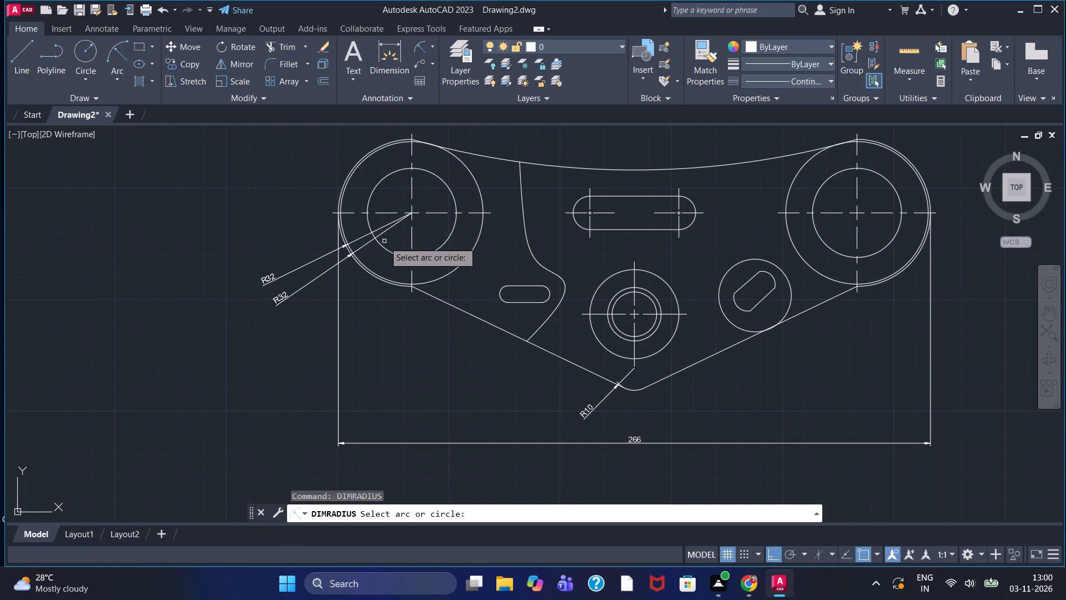
left_click(371, 193)
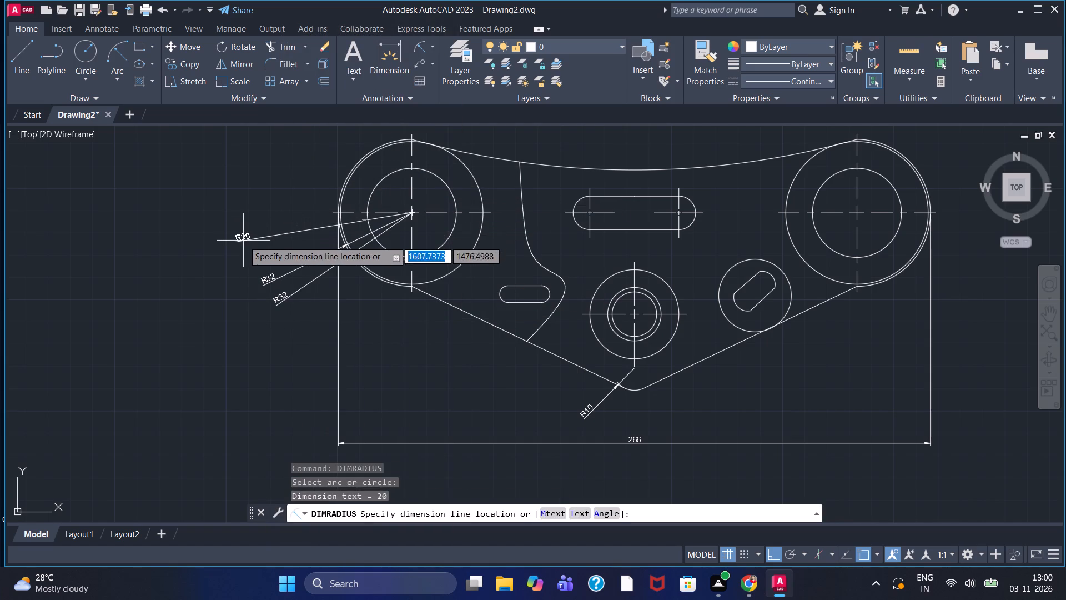
left_click(245, 242)
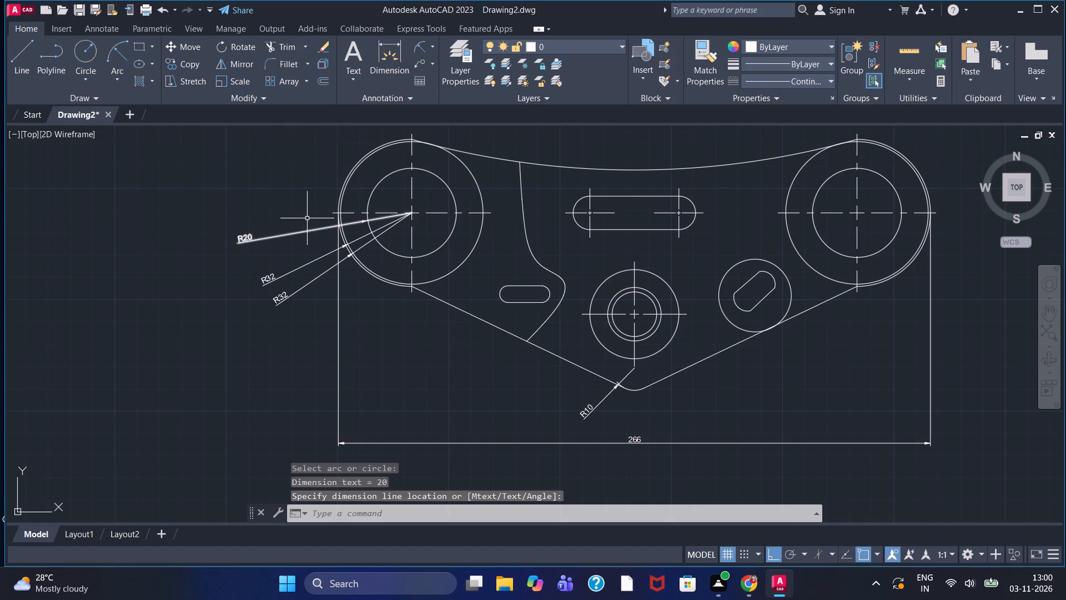
Add a radius dimension to the plate's long concave top edge, with its text above the plate.
double_click(420, 46)
middle_click_drag(511, 176, 370, 337)
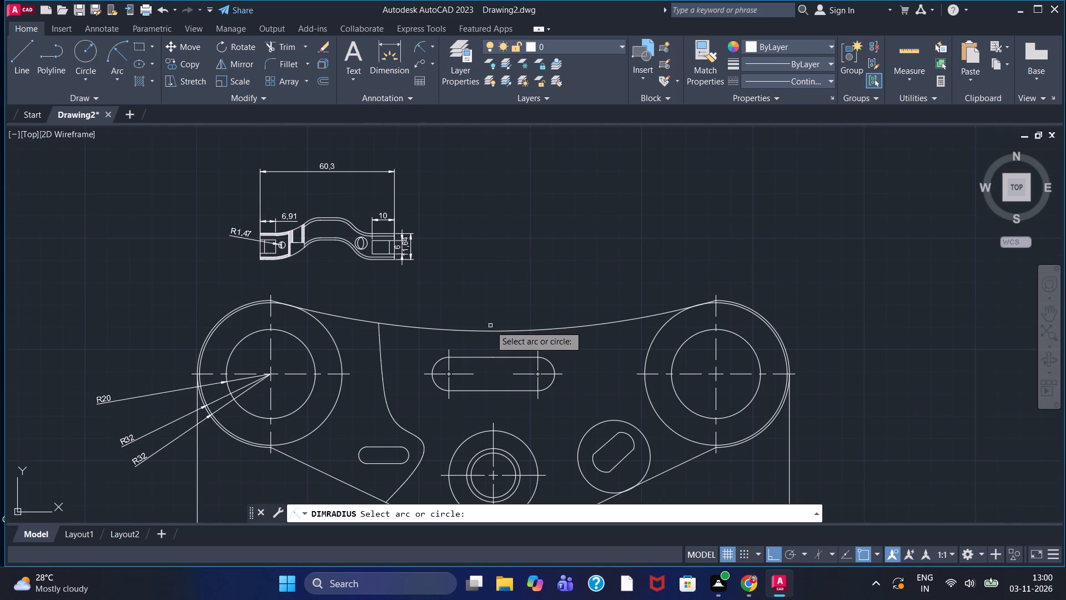
left_click_drag(490, 331, 497, 324)
left_click(549, 249)
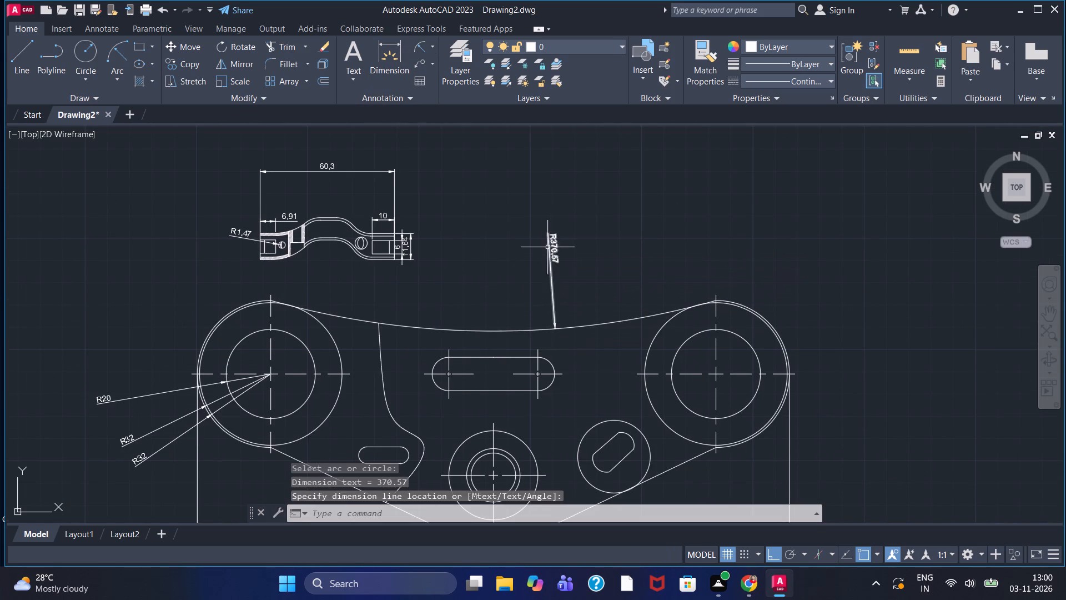
Add a radius dimension to the circle around the angled slot, with its text above the plate's top edge.
right_click(541, 242)
left_click(564, 248)
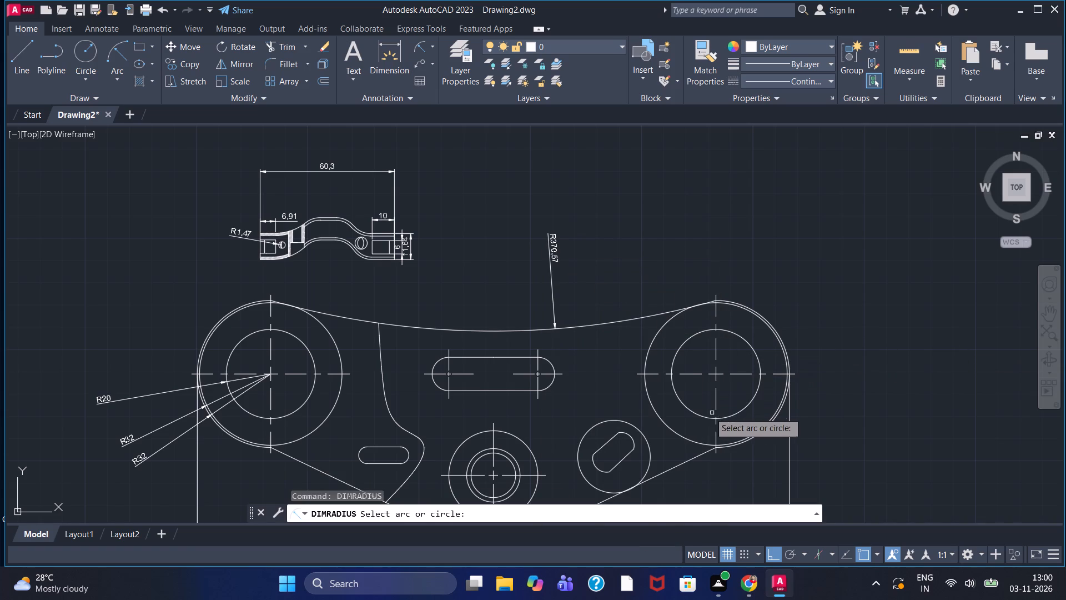
left_click(602, 422)
left_click(660, 277)
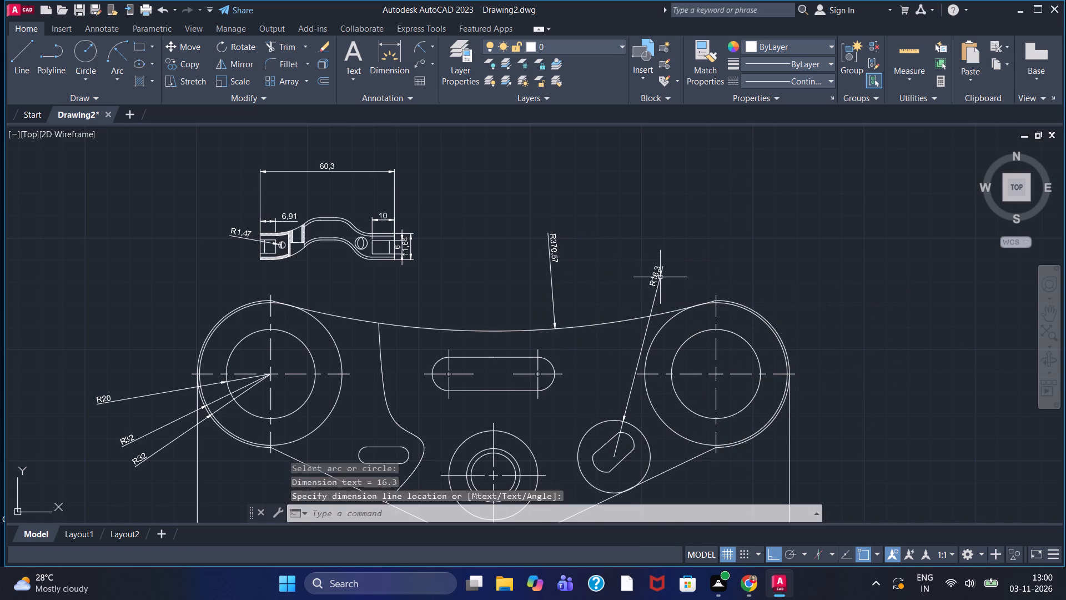
Add separate radius dimensions to the outer, middle and inner concentric circles at the plate's lower centre, with their texts fanned out above.
right_click(660, 277)
left_click(686, 286)
left_click(525, 444)
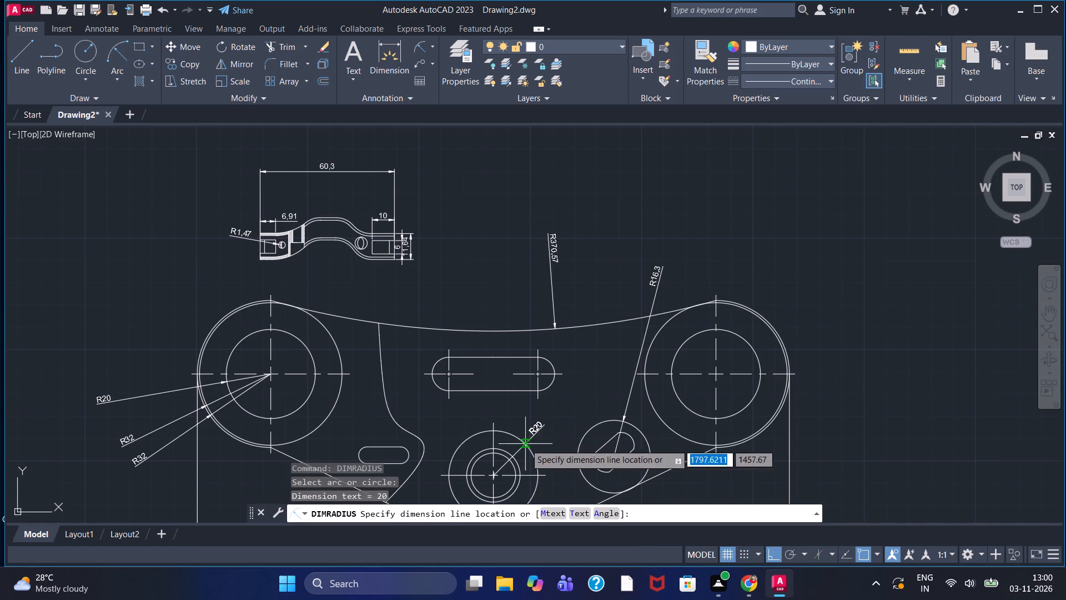
left_click(551, 407)
right_click(551, 404)
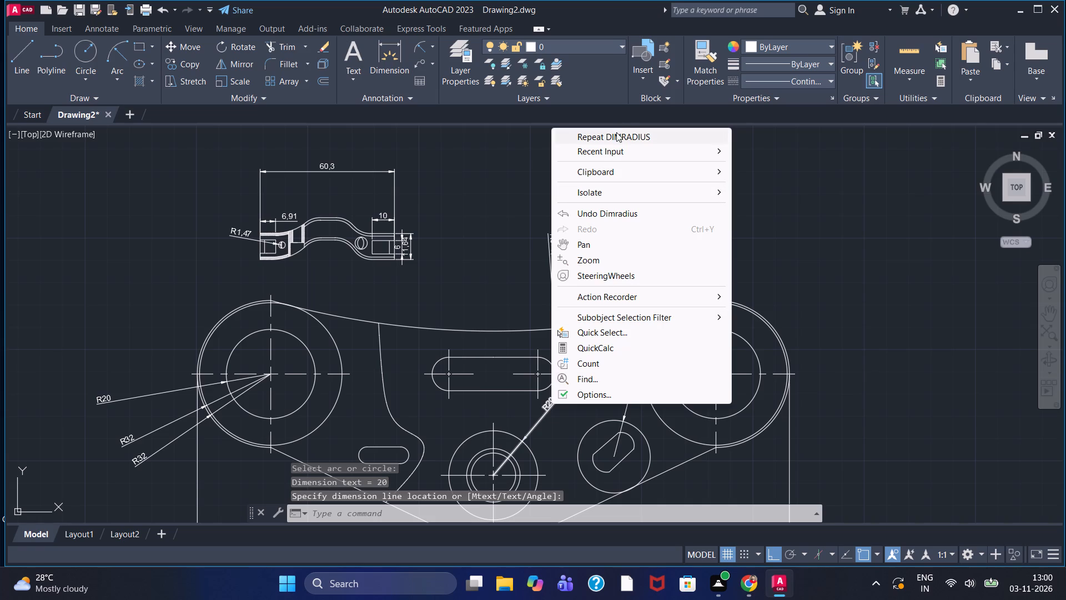
left_click(616, 132)
left_click(480, 451)
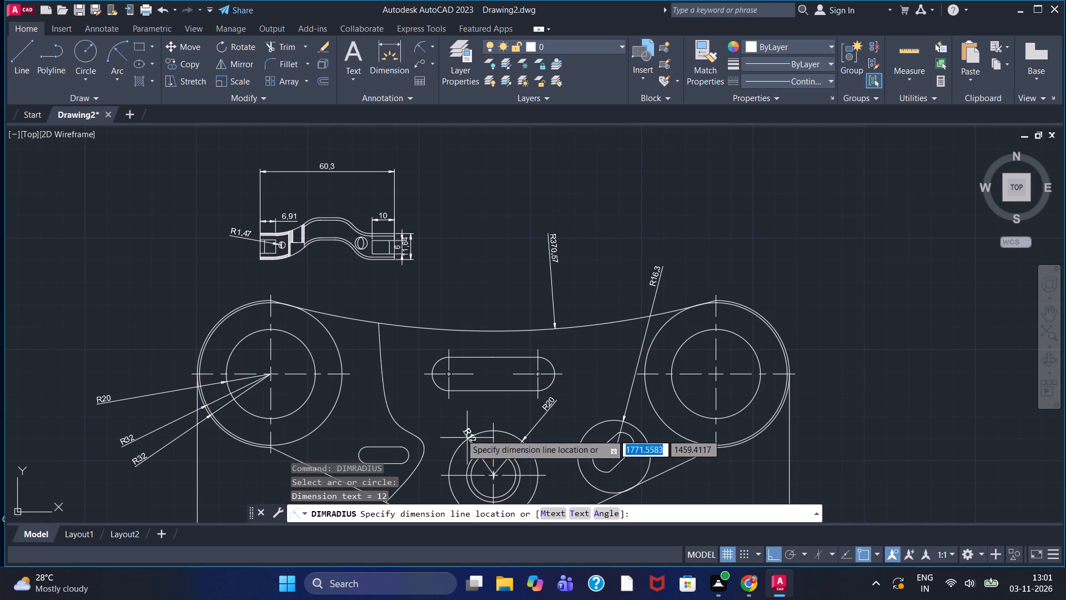
left_click(439, 419)
right_click(439, 419)
left_click(513, 146)
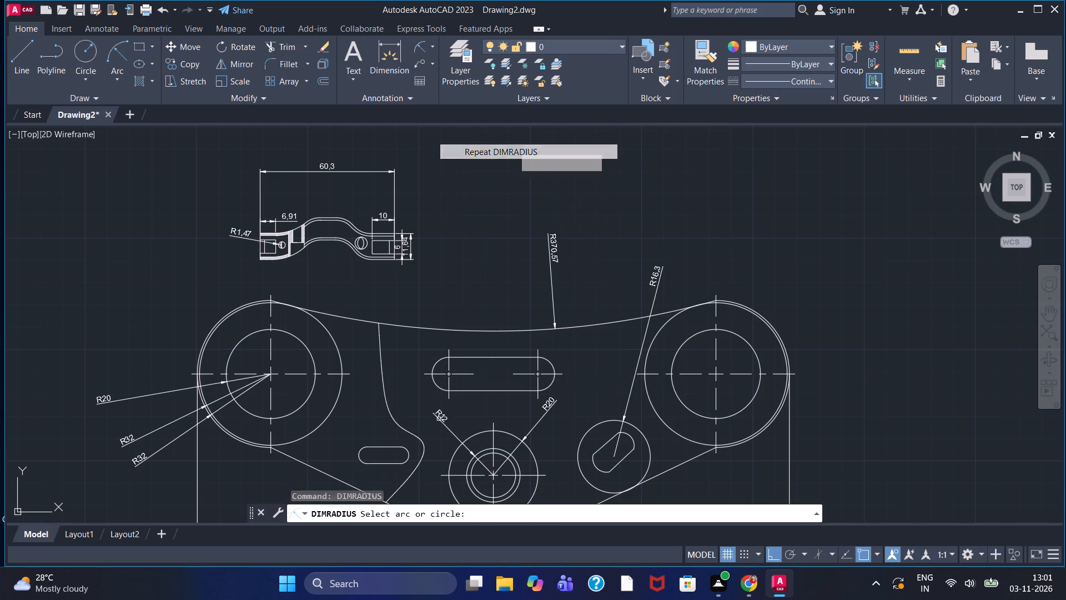
left_click(484, 456)
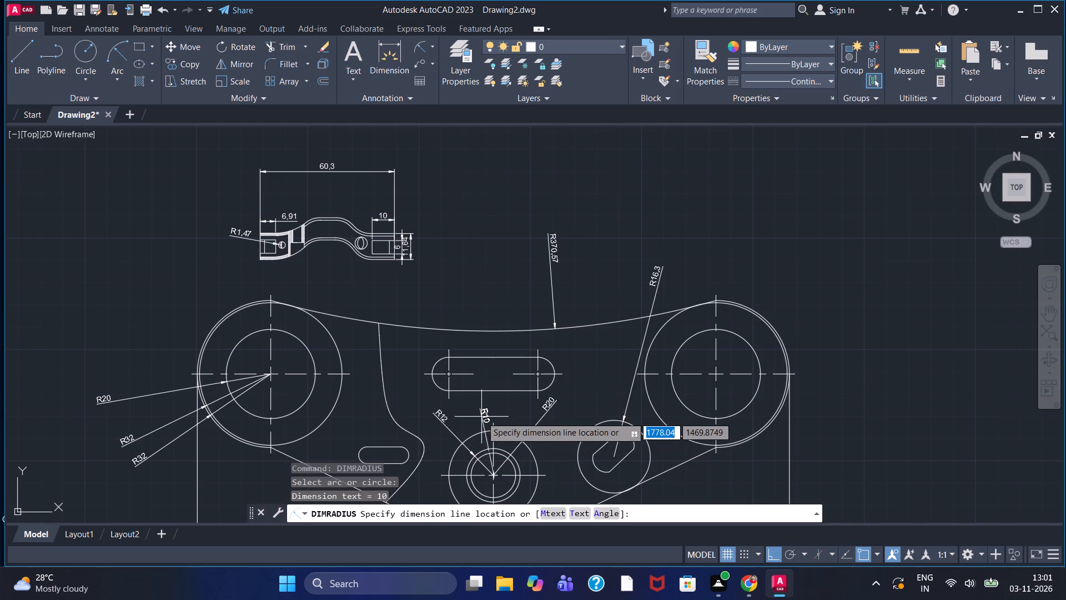
left_click(480, 415)
Add radius dimensions to the right and left end arcs of the upper central slot, with their texts outside the slot.
right_click(506, 243)
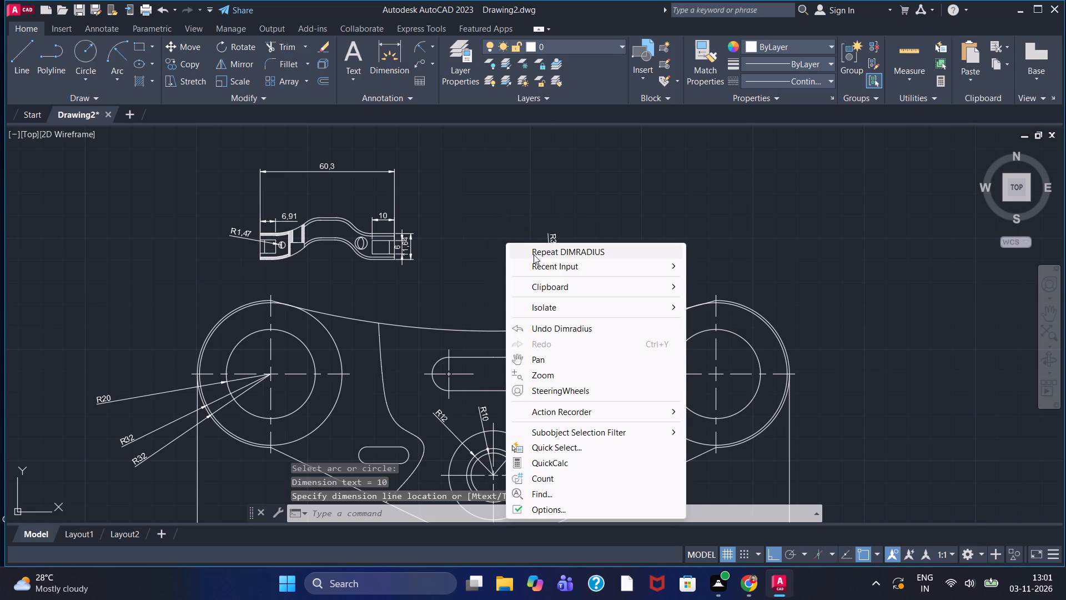
left_click(541, 253)
left_click(554, 364)
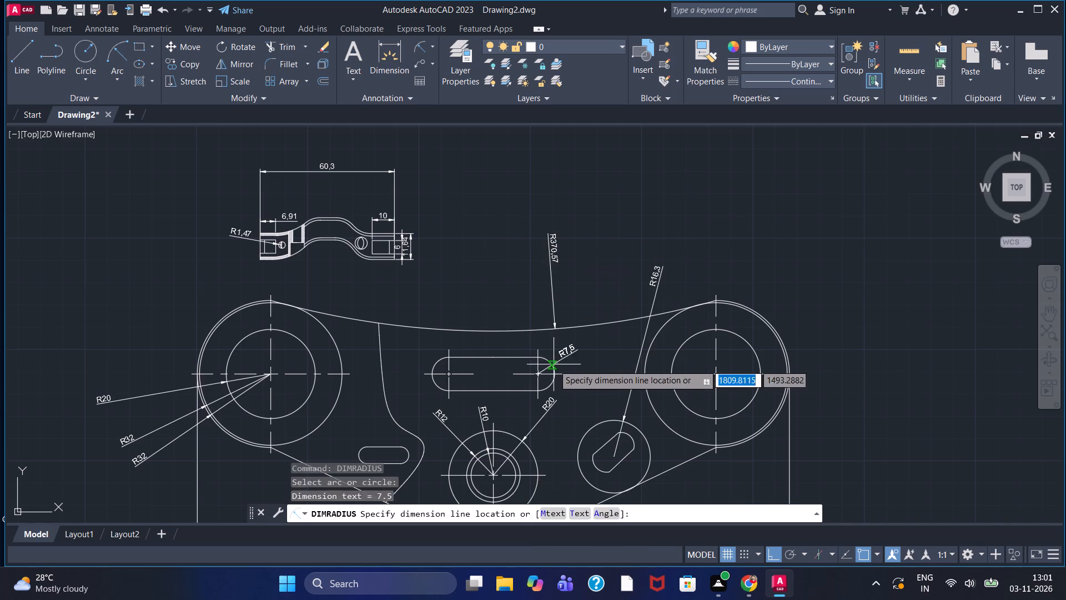
left_click(579, 354)
right_click(574, 348)
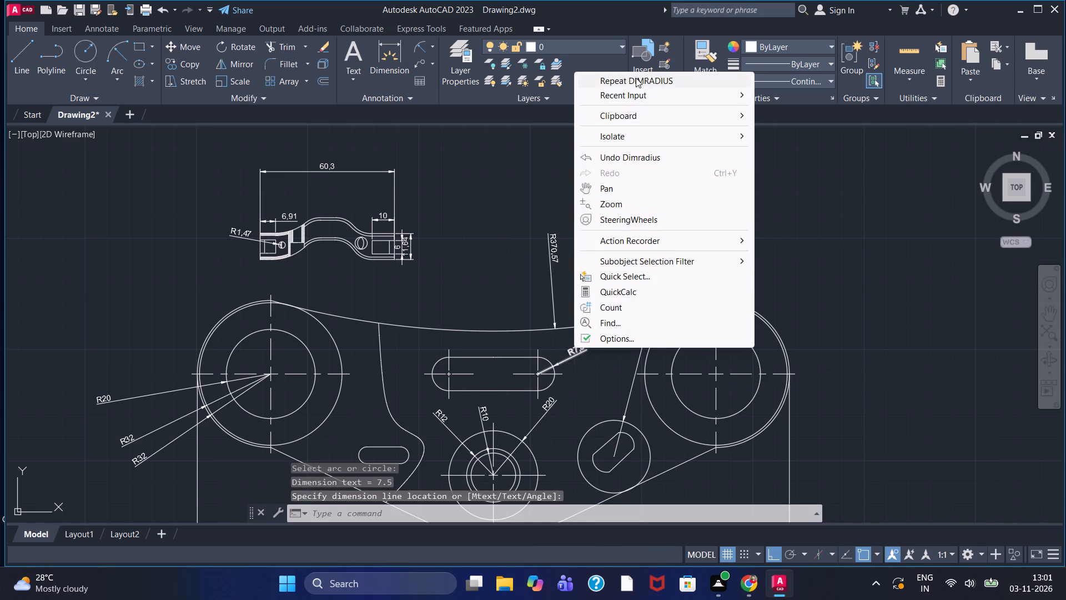
left_click(636, 78)
left_click(435, 366)
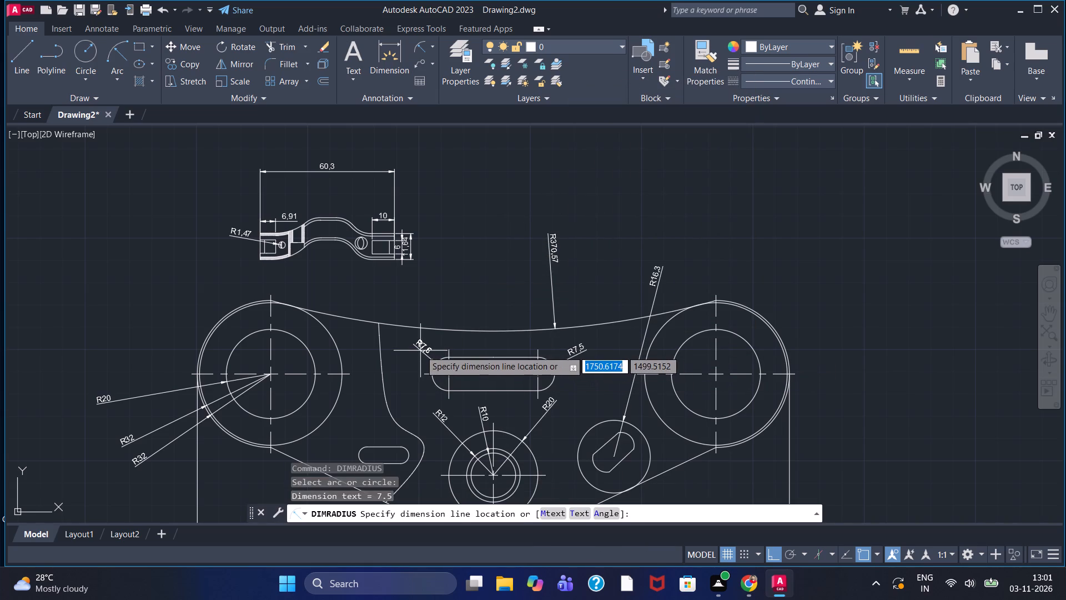
left_click(420, 351)
Add an aligned dimension along the plate's lower-left straight edge, from the left end arc to the tip arc, placed below the edge.
middle_click_drag(415, 399, 461, 303)
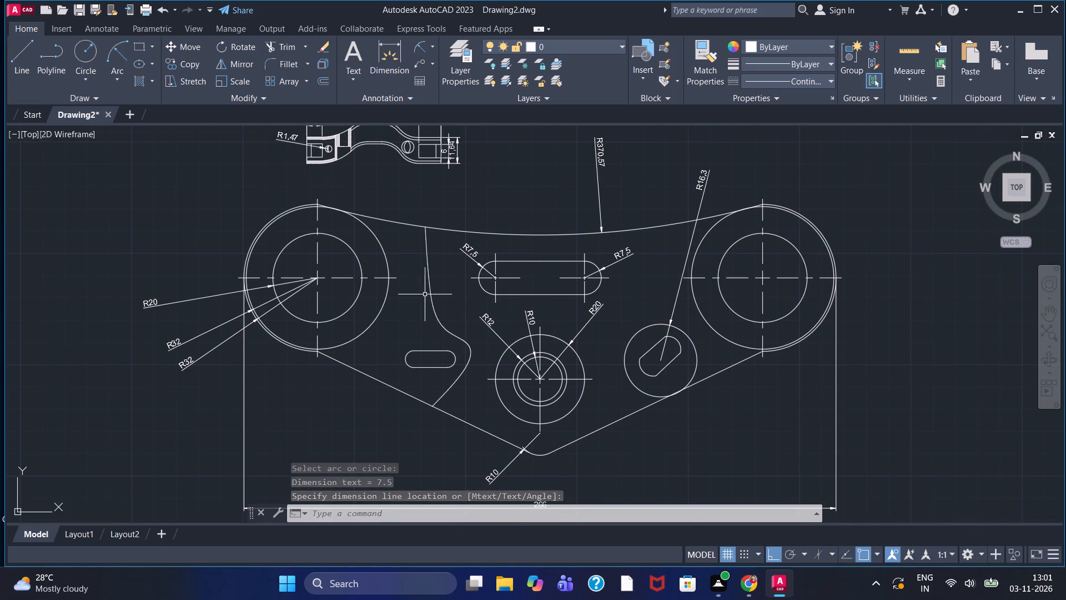
left_click(434, 47)
left_click(439, 93)
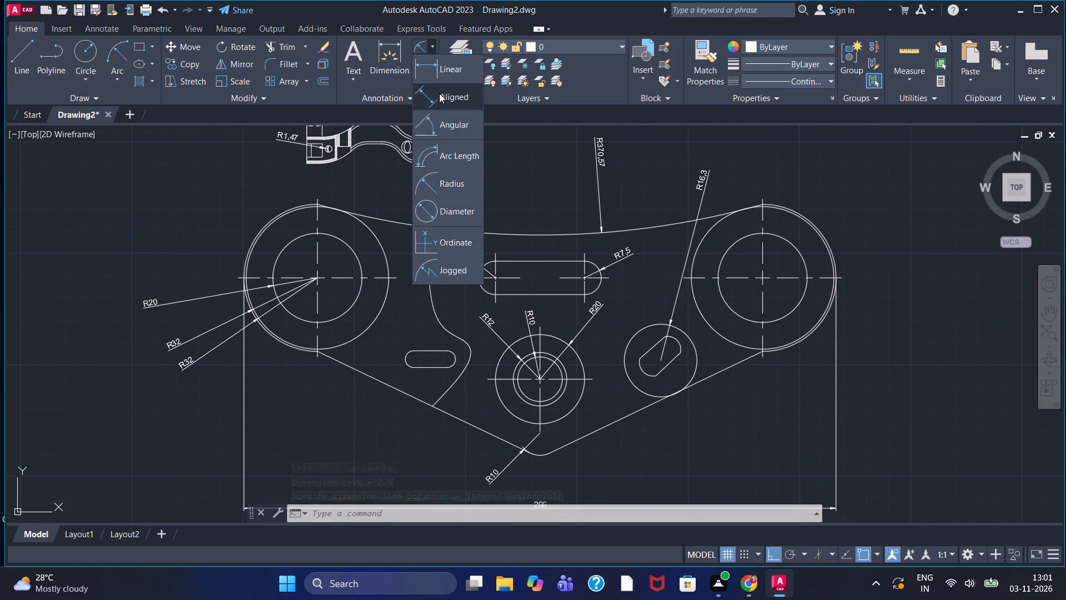
left_click(317, 353)
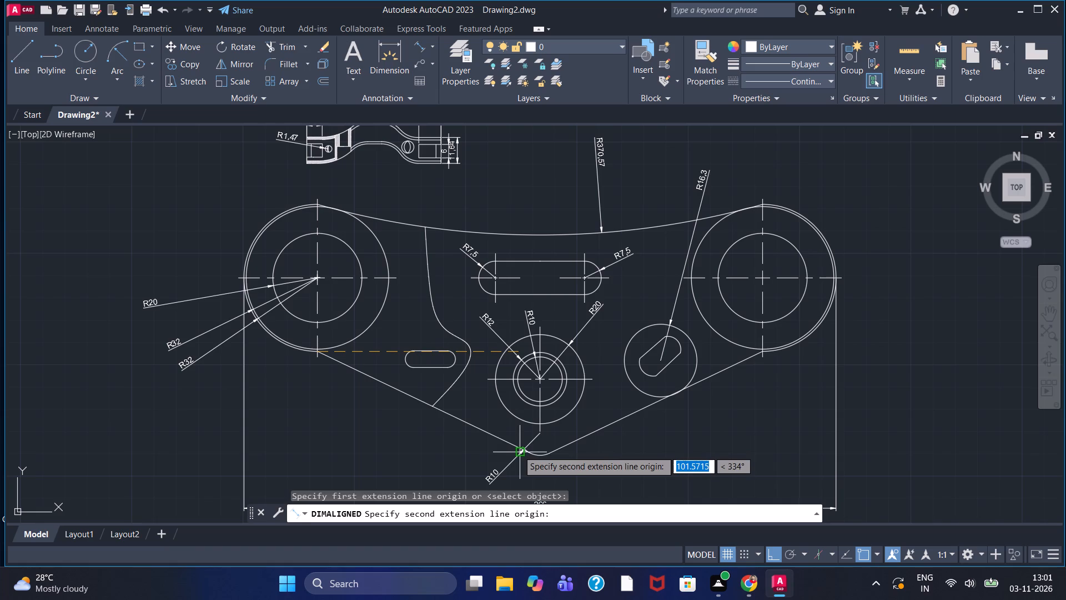
left_click(518, 448)
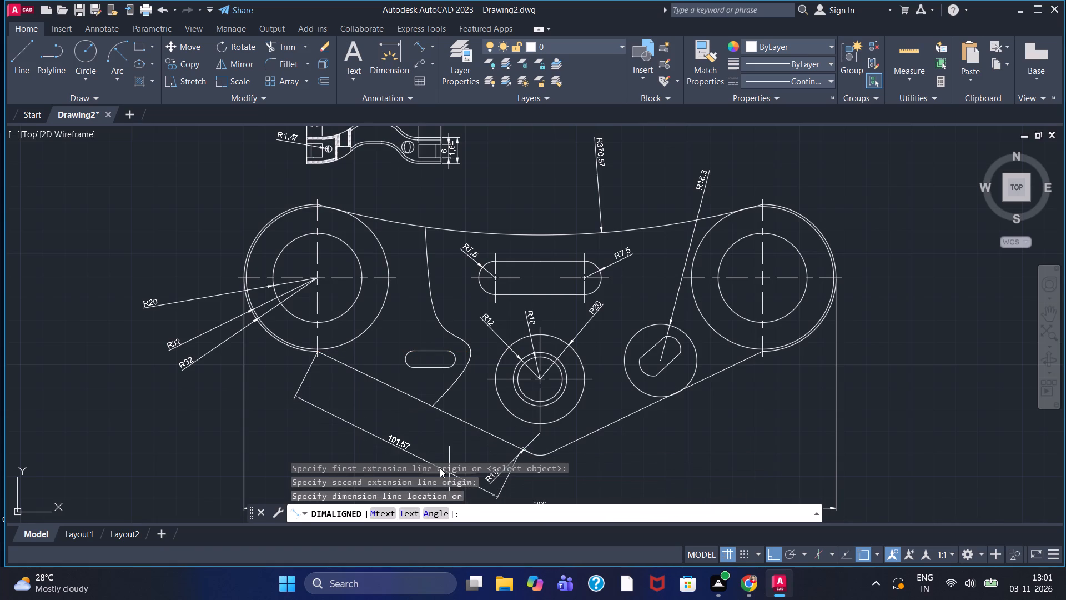
middle_click_drag(429, 444, 444, 402)
left_click(410, 428)
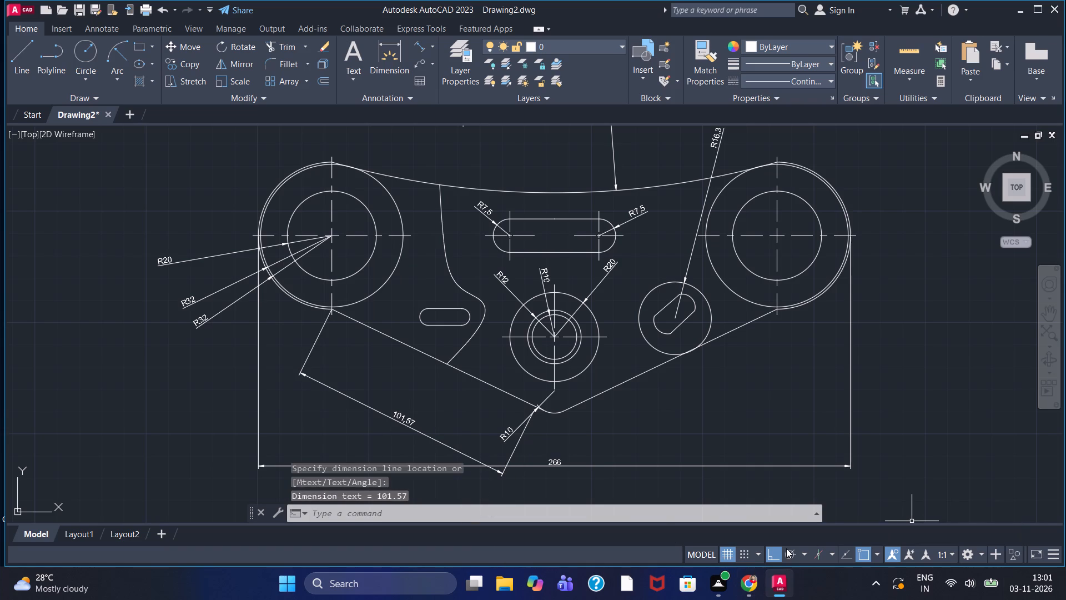
Add an aligned dimension along the plate's lower-right straight edge, from the tip arc to the right end arc, placed below the edge.
left_click(414, 42)
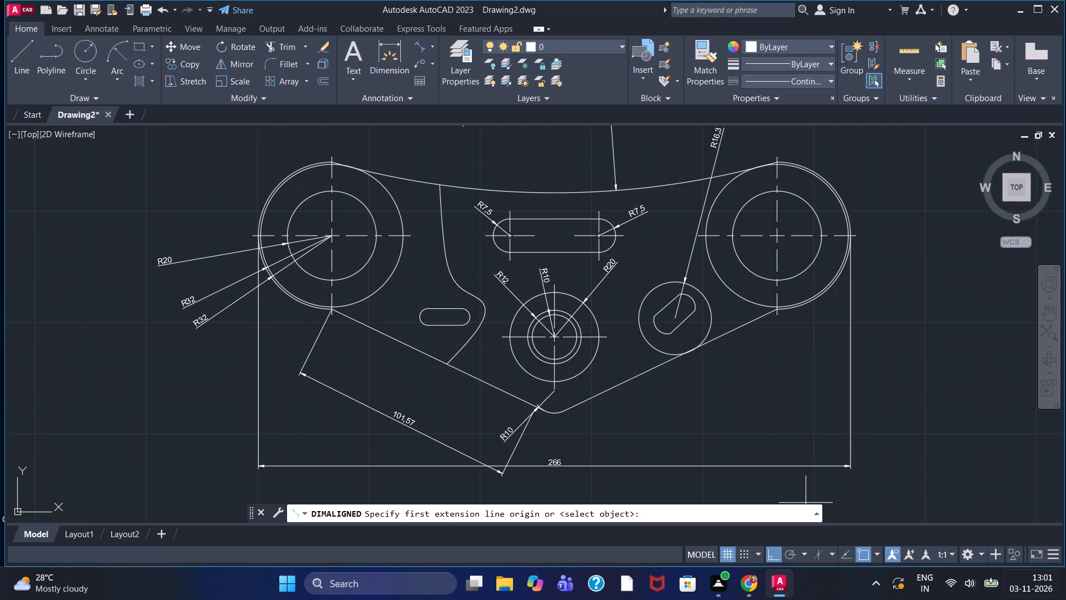
left_click(567, 409)
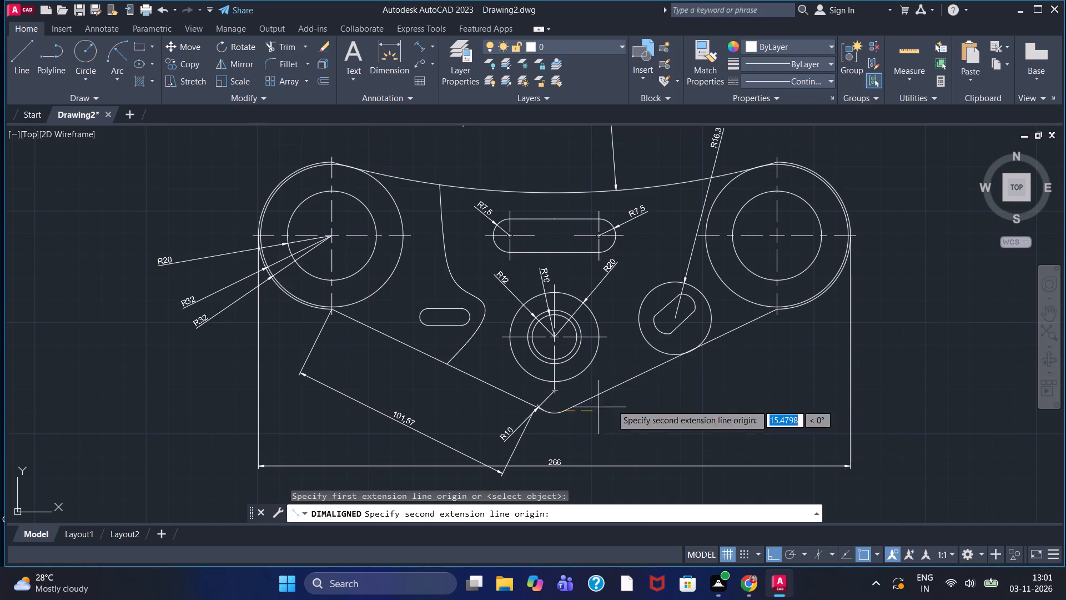
left_click(776, 311)
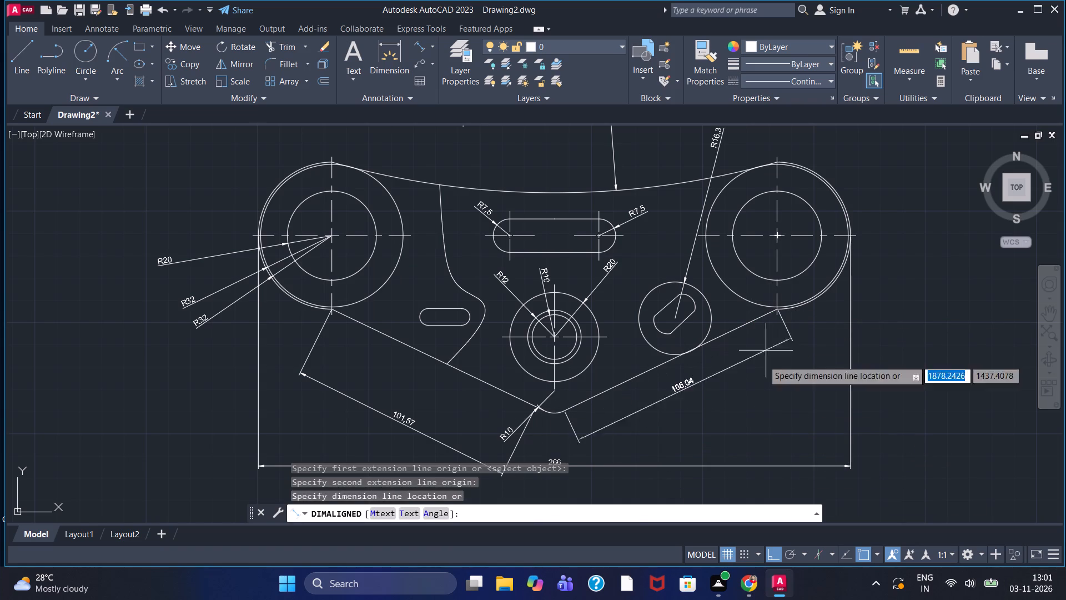
left_click(757, 388)
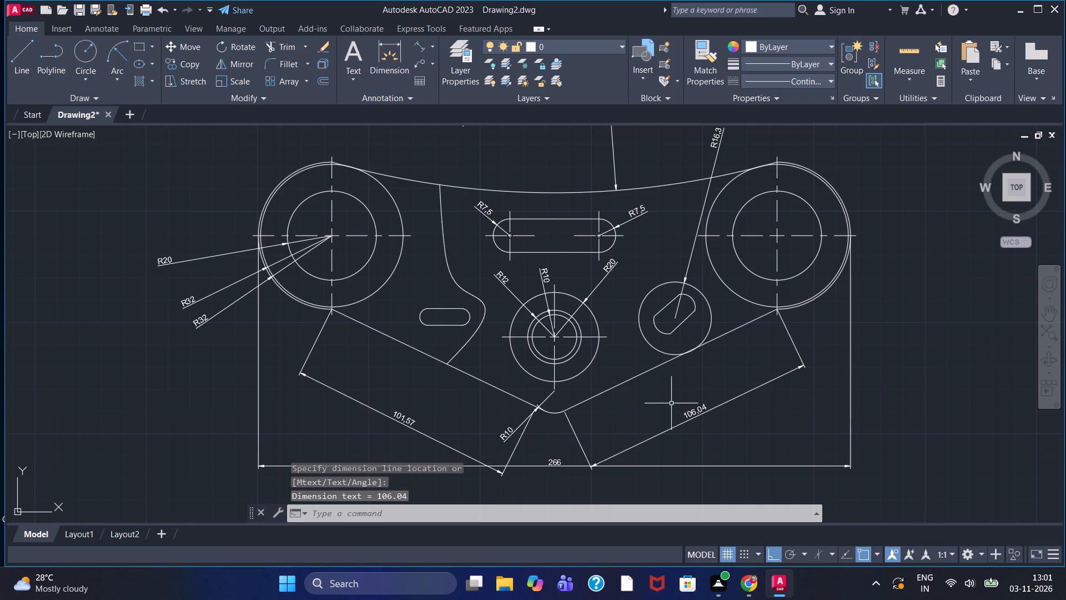
Add a horizontal linear dimension to the bottom straight edge of the small slot beside the spline, placed below the slot.
middle_click_drag(671, 403, 763, 455)
middle_click_drag(650, 424, 727, 461)
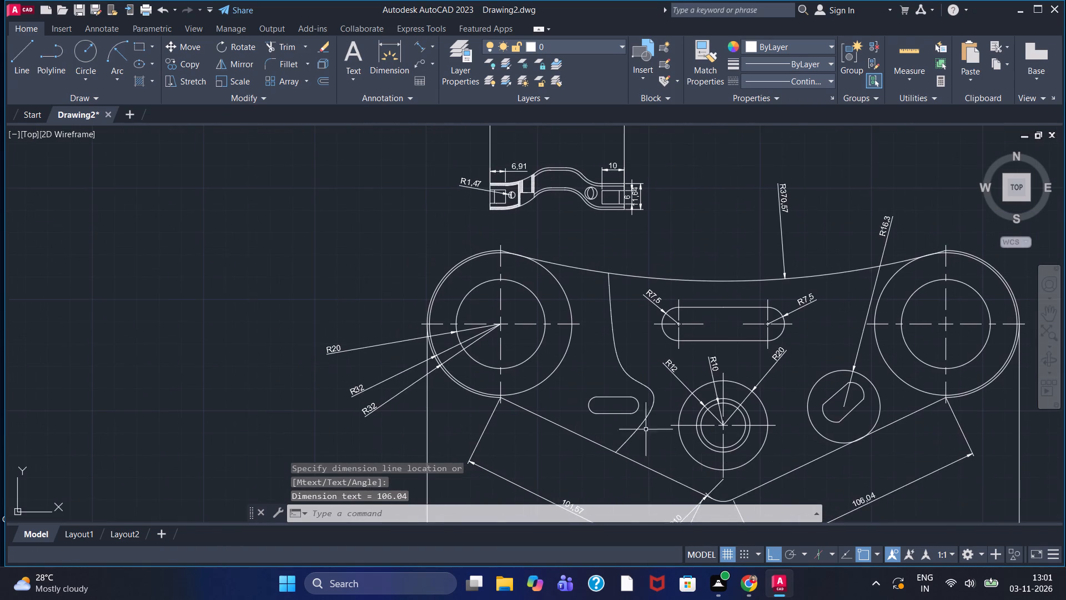
scroll(619, 416, "up", 2)
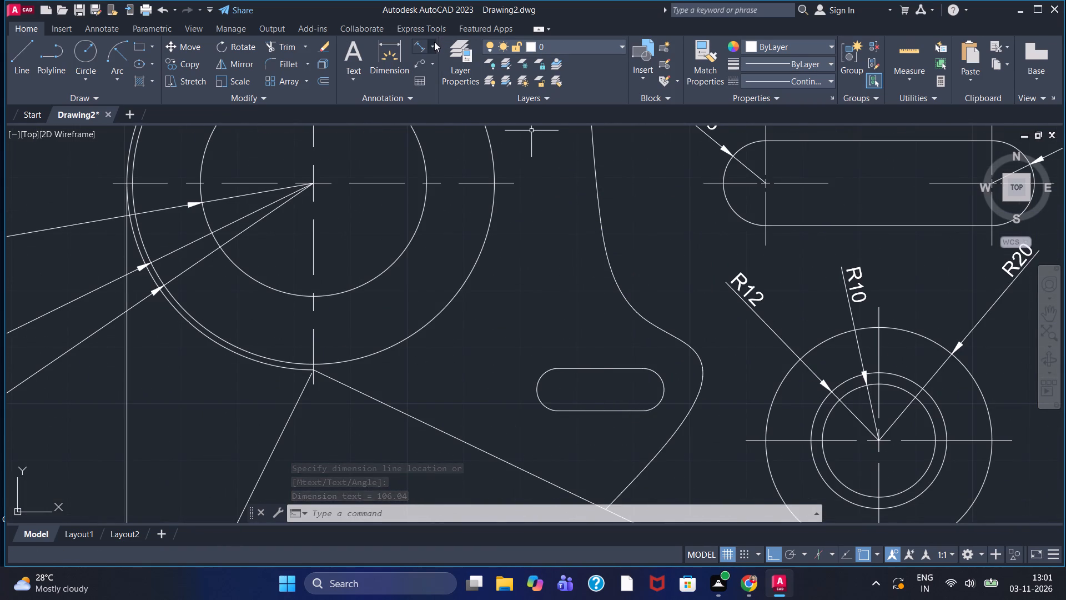
left_click(433, 44)
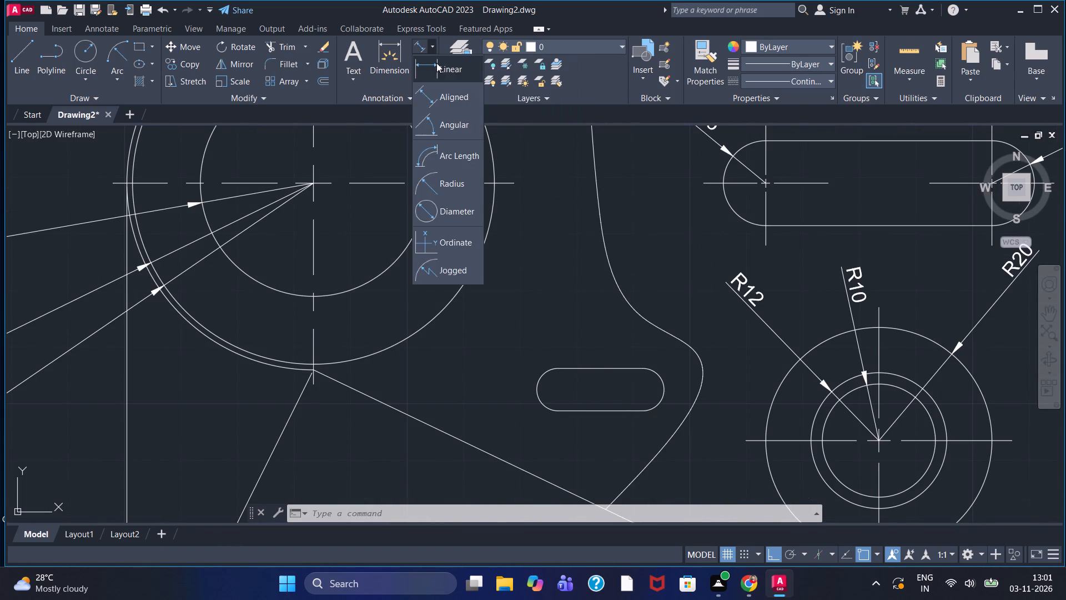
left_click(440, 73)
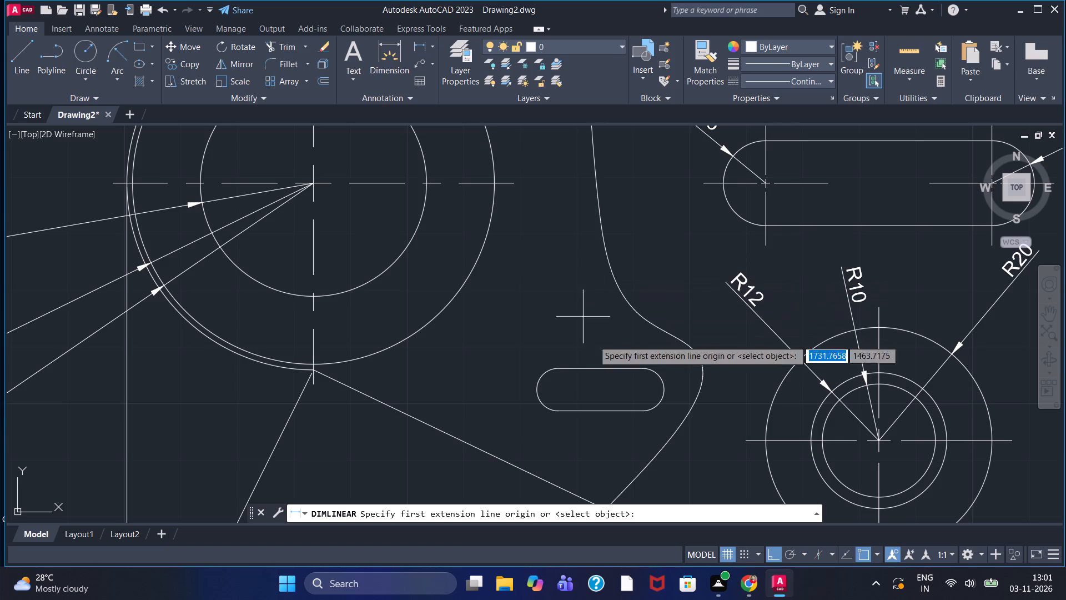
left_click(560, 413)
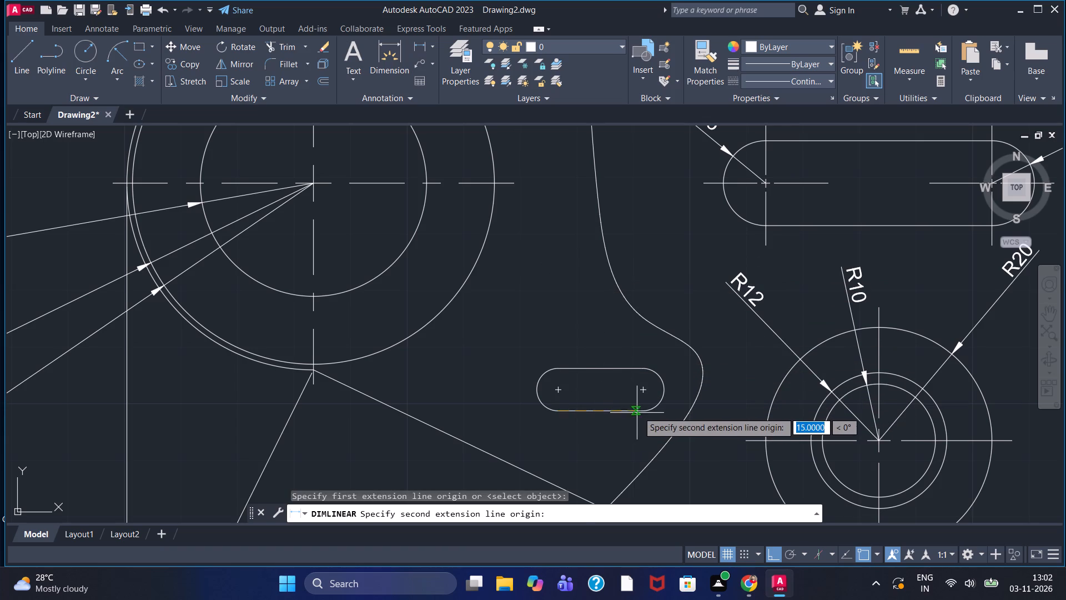
left_click(639, 412)
left_click(610, 444)
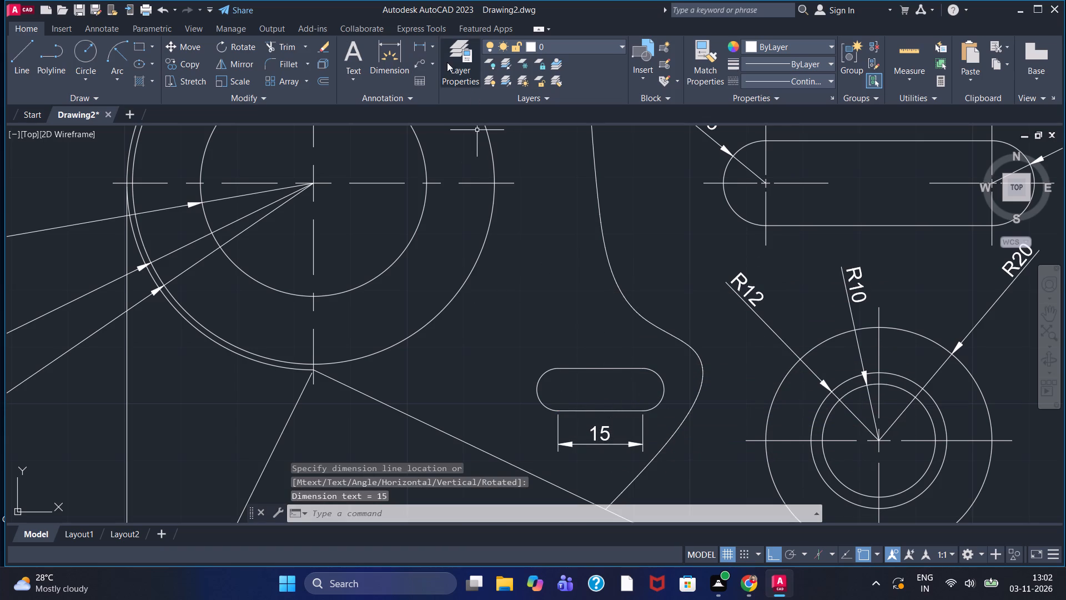
Add a radius dimension to the left end arc of the small slot beside the spline, with its text outside, above left.
left_click(431, 49)
left_click(444, 188)
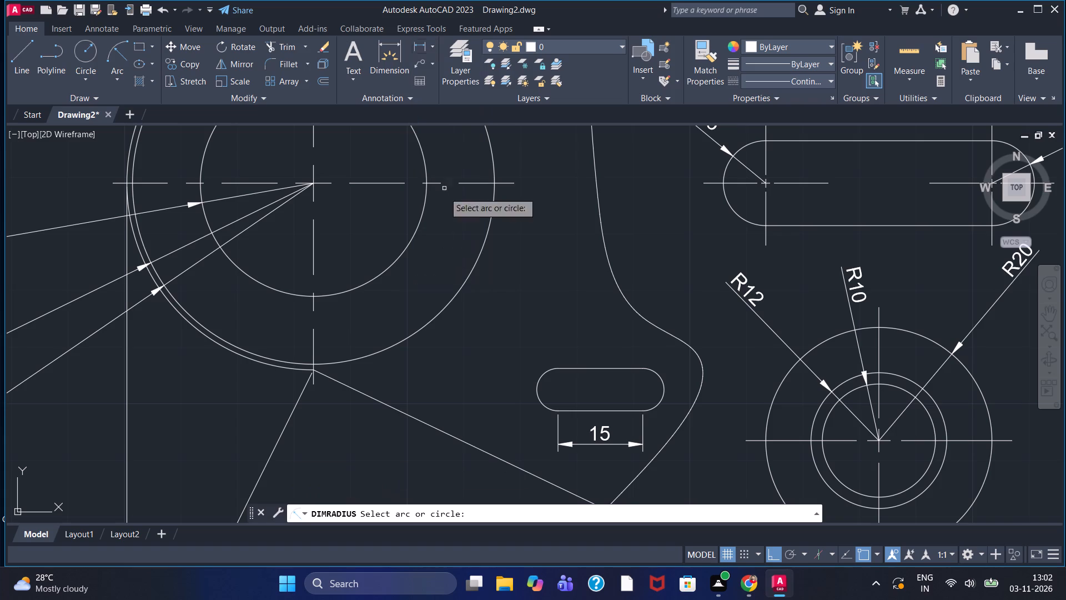
left_click(540, 386)
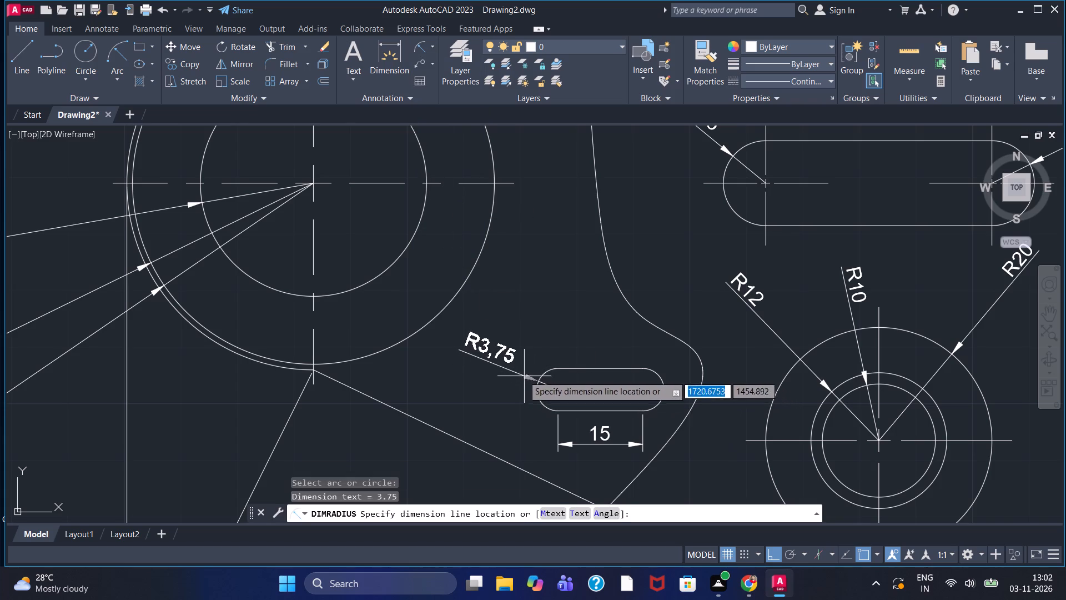
left_click(522, 375)
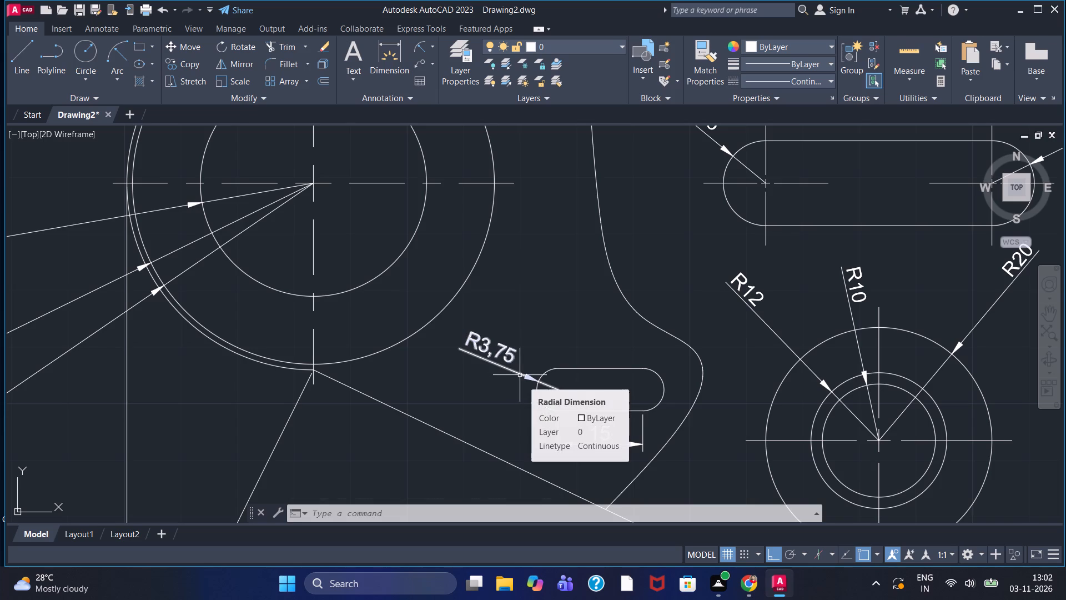
Add a radius dimension to the lower-left end arc of the inclined slot, with its text outside the surrounding circle.
scroll(520, 375, "down", 1)
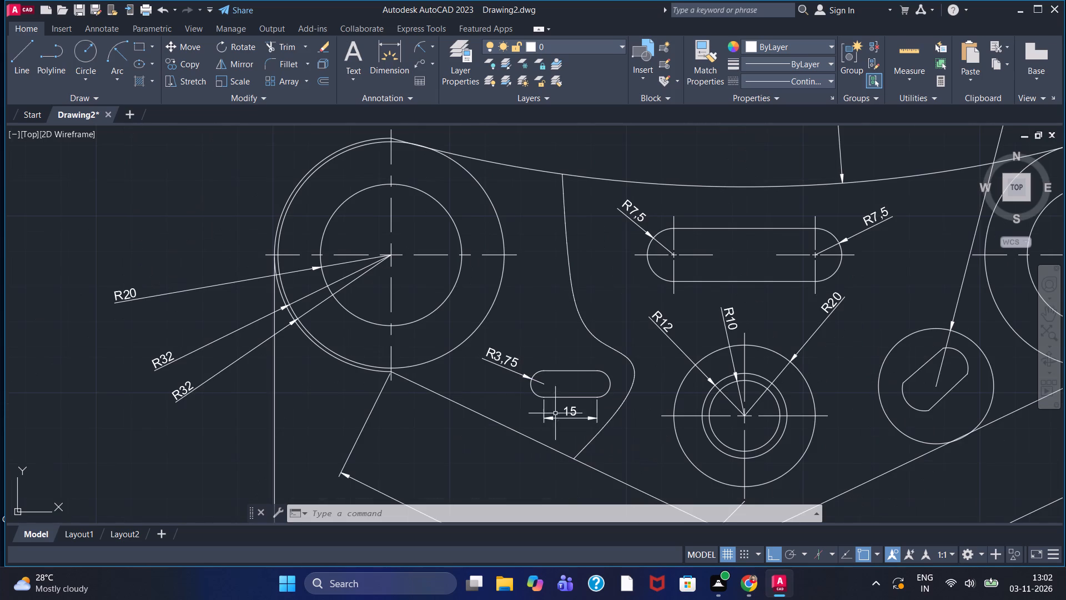
middle_click_drag(551, 340, 502, 302)
scroll(501, 302, "down", 1)
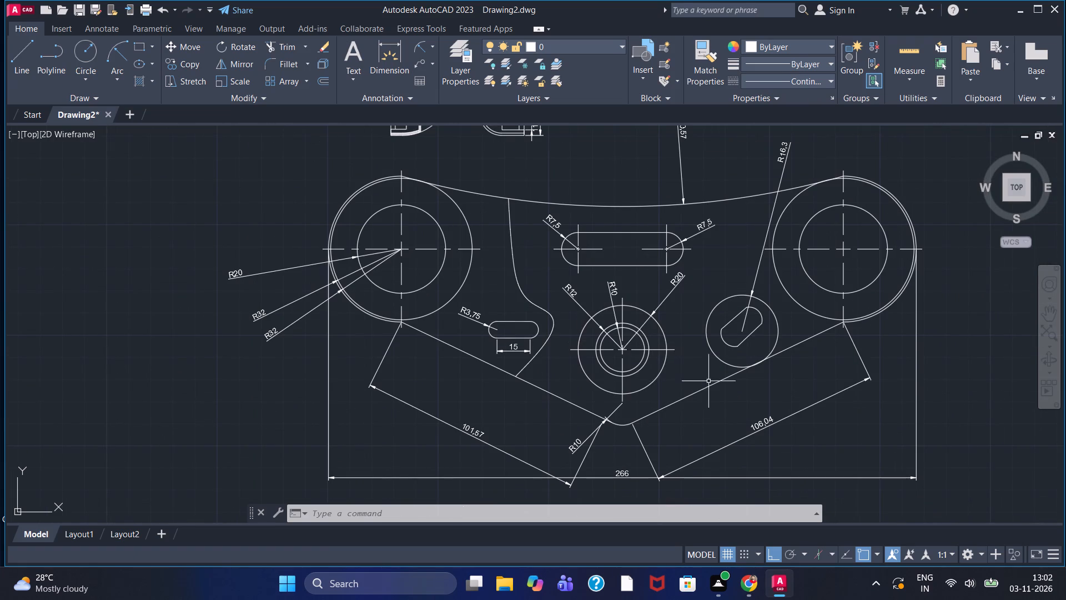
middle_click_drag(700, 368, 647, 352)
scroll(683, 307, "up", 2)
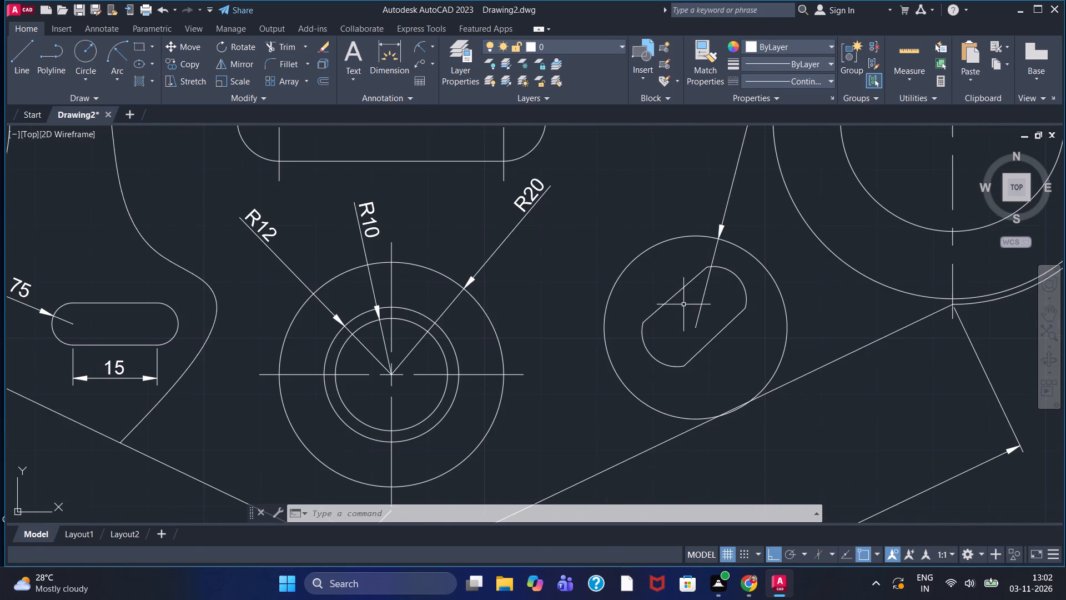
left_click(417, 44)
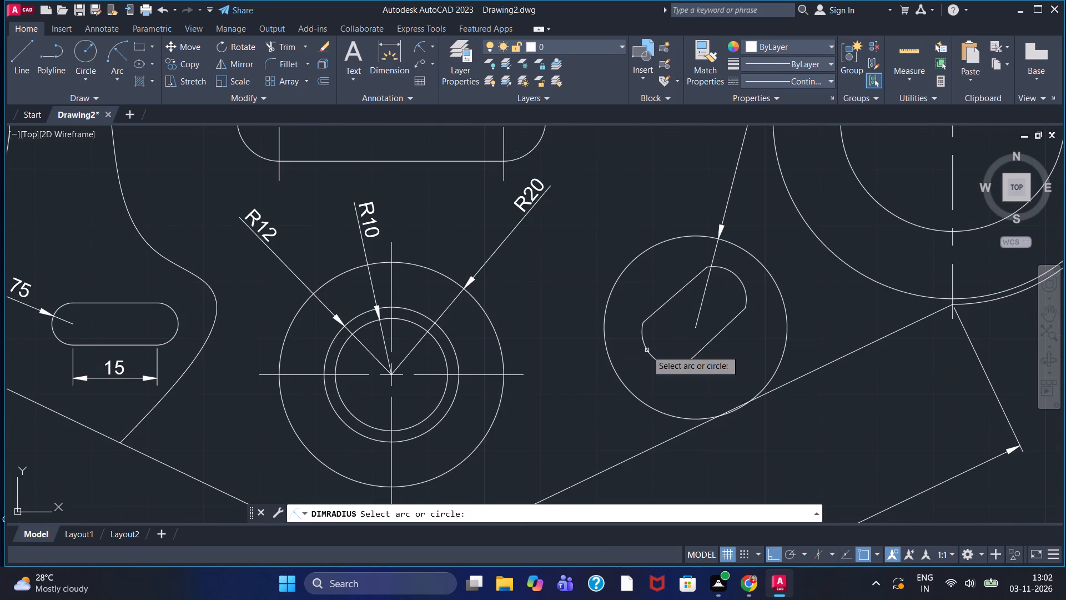
left_click(647, 350)
left_click(565, 404)
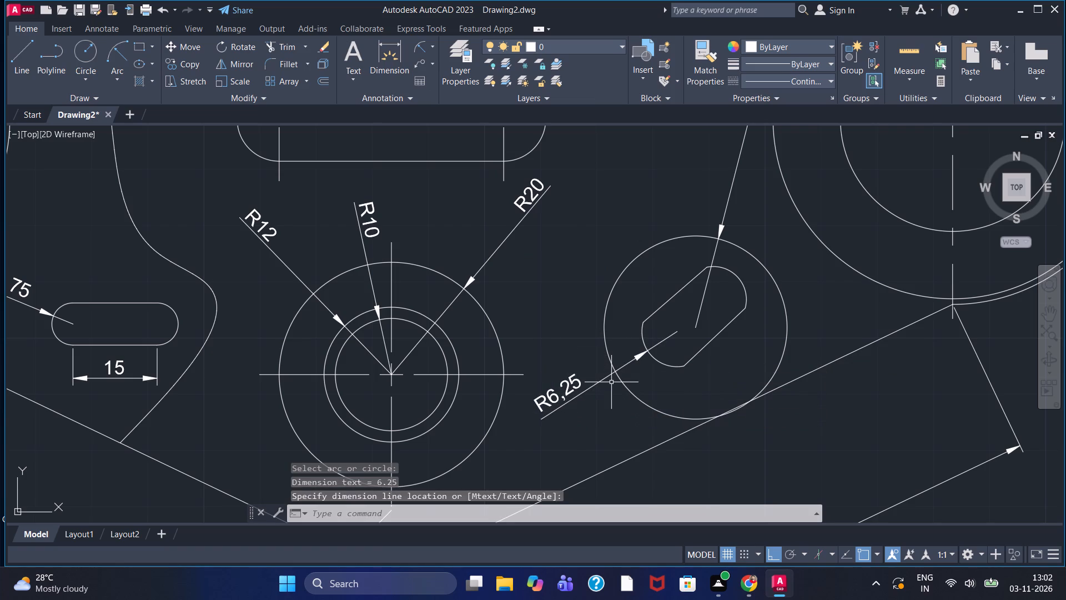
Add an aligned dimension along the inclined slot's upper straight edge, placed above left of the slot.
left_click(436, 49)
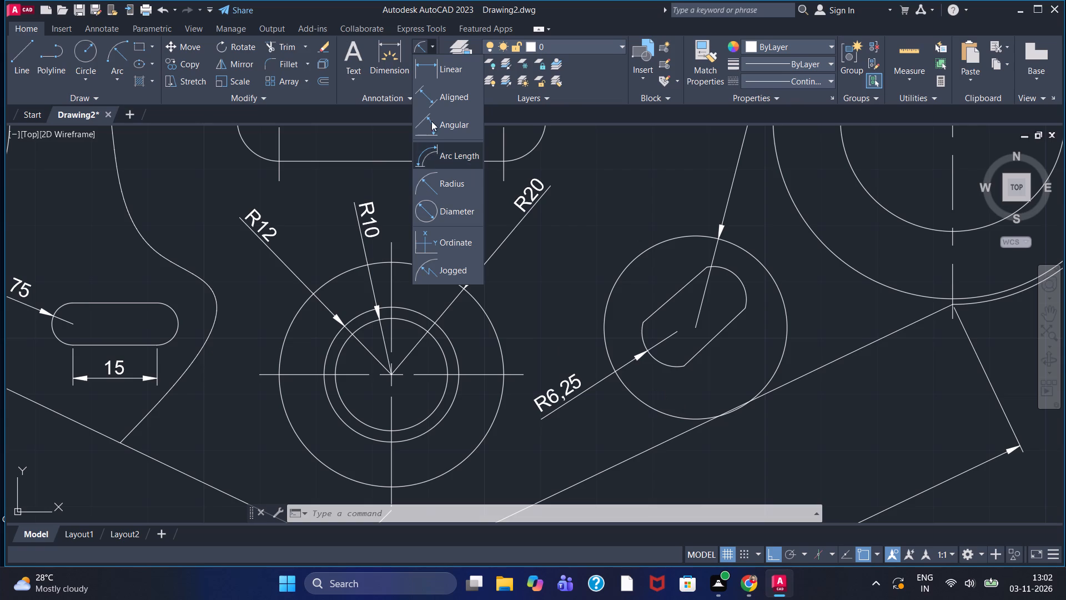
left_click(444, 102)
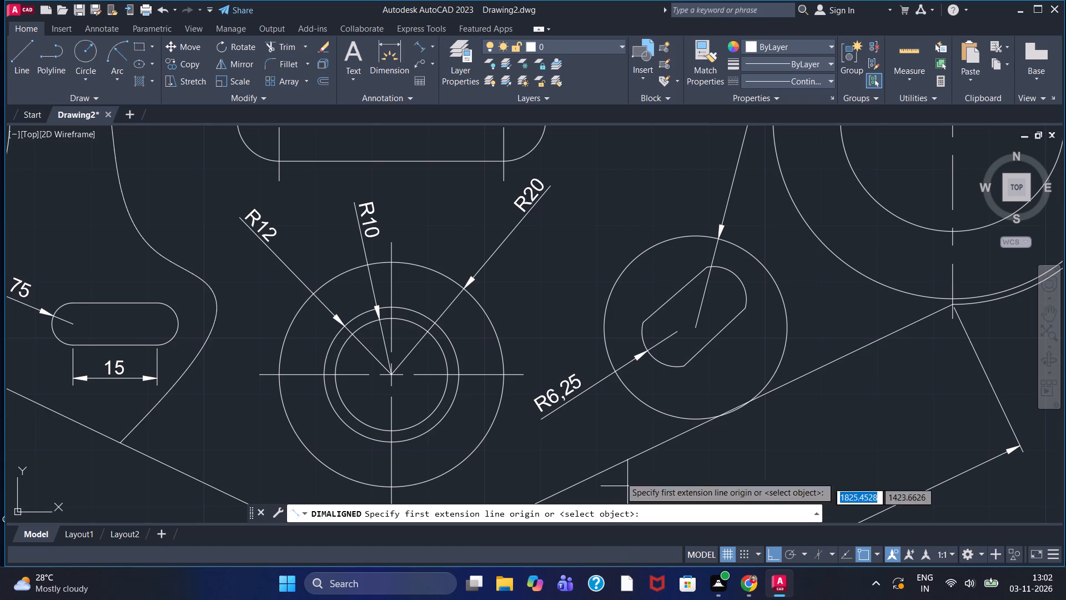
left_click(645, 322)
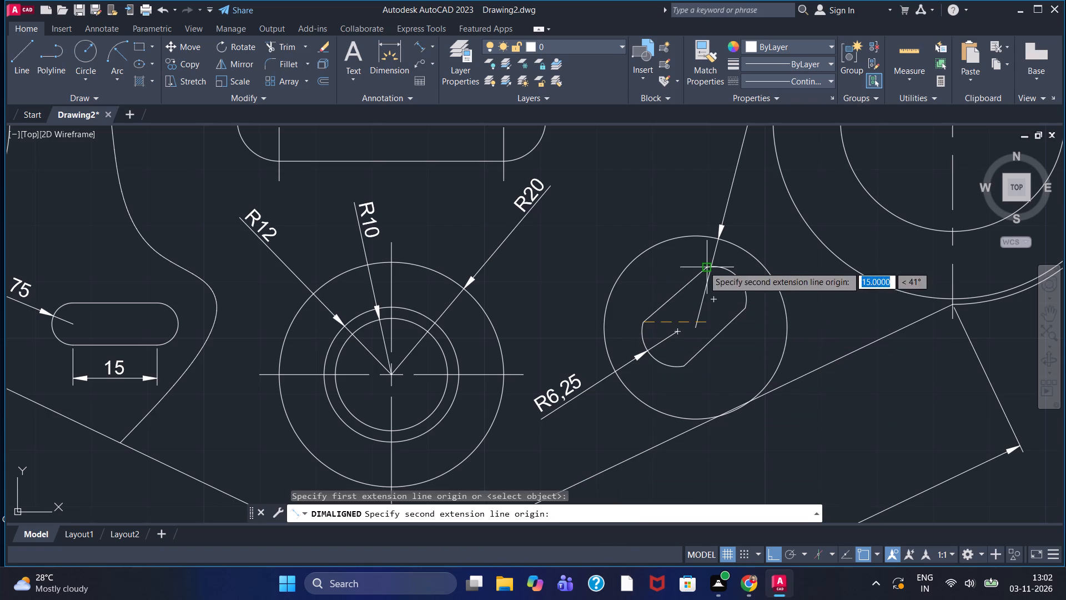
left_click(703, 266)
left_click(615, 253)
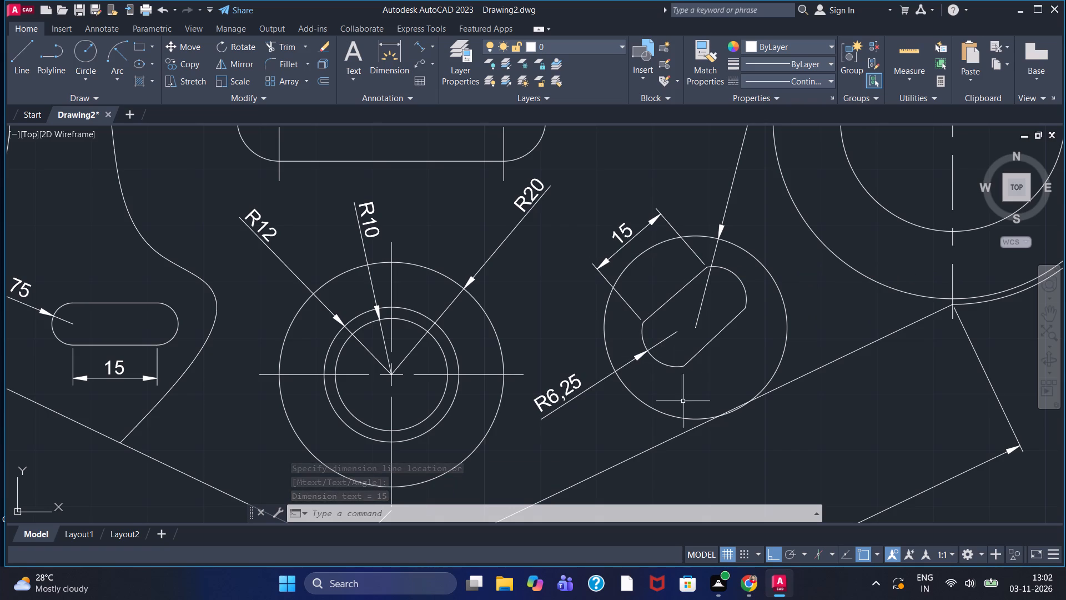
Hatch the plate region between the left boss circle and the spline, excluding the small slot, at a pattern scale of 0.57.
middle_click_drag(701, 391, 638, 356)
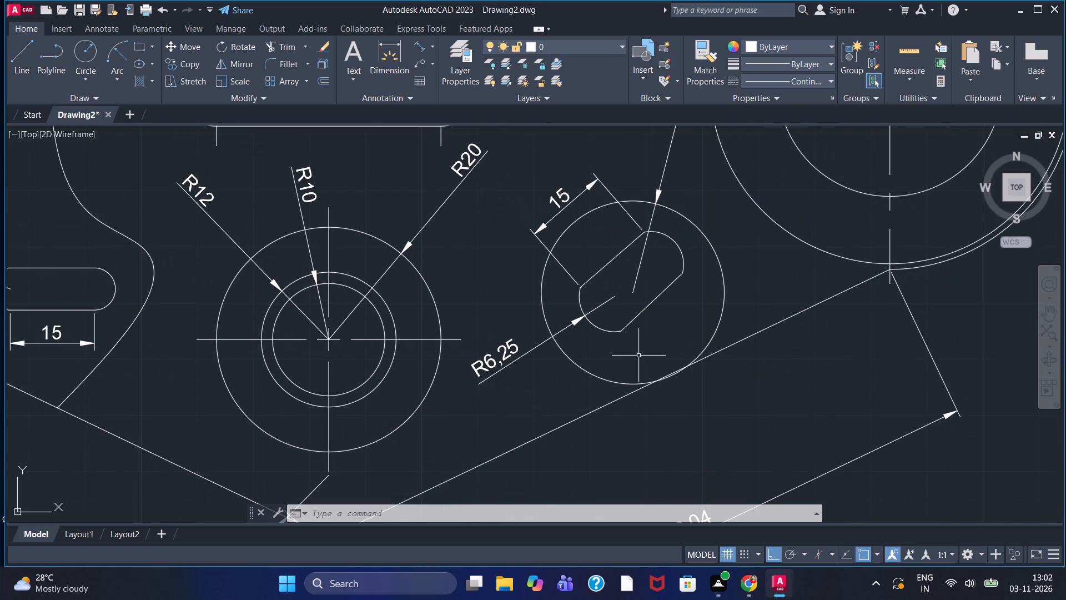
scroll(638, 356, "down", 1)
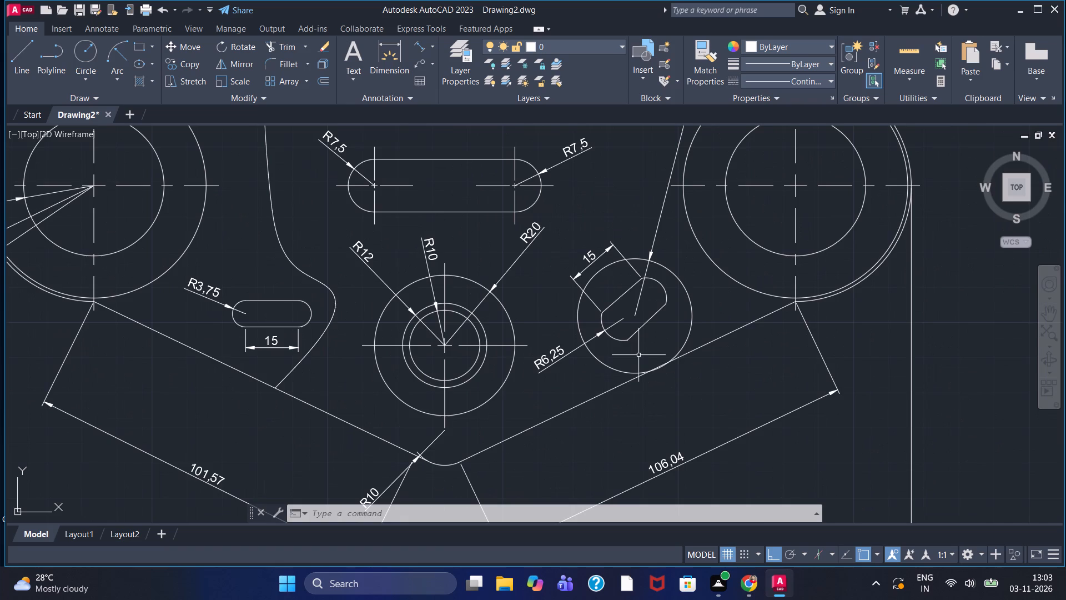
scroll(638, 355, "down", 1)
middle_click_drag(672, 387, 631, 372)
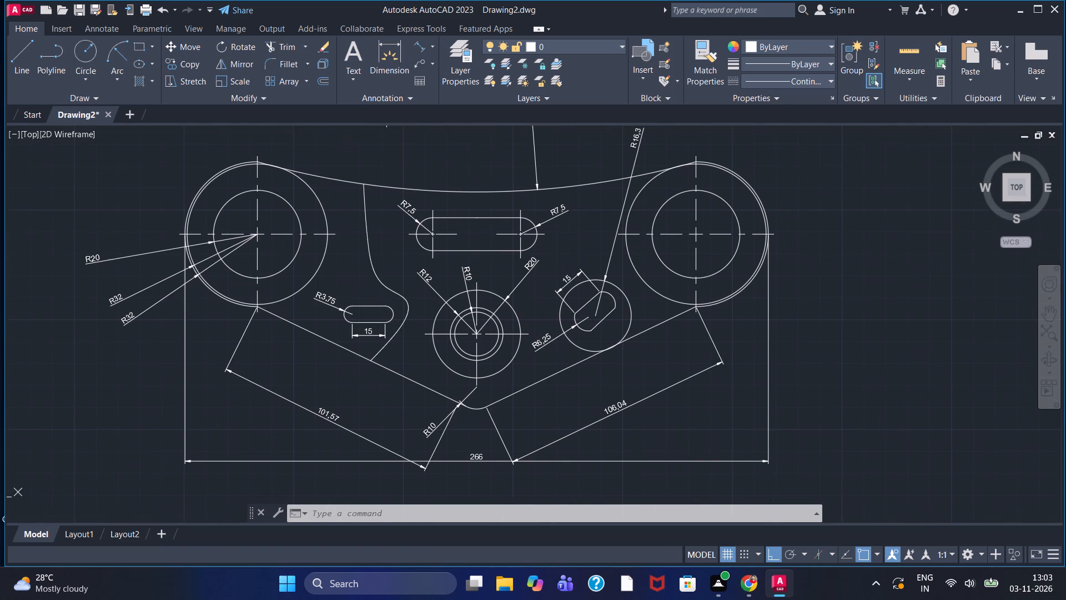
scroll(652, 359, "up", 1)
scroll(653, 354, "down", 1)
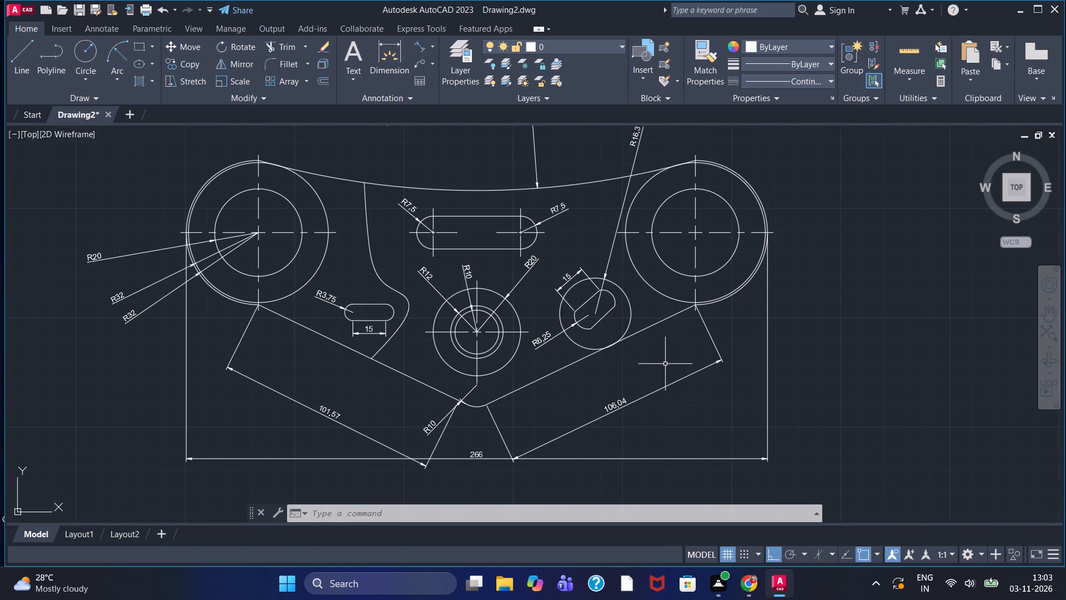
scroll(324, 279, "up", 1)
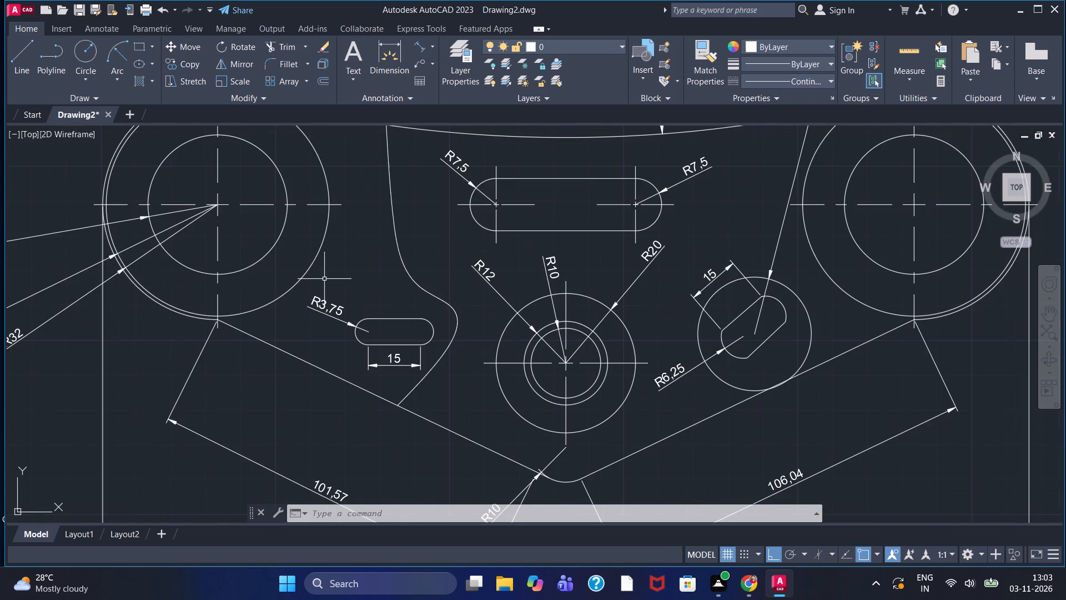
scroll(336, 278, "down", 1)
middle_click_drag(338, 279, 373, 297)
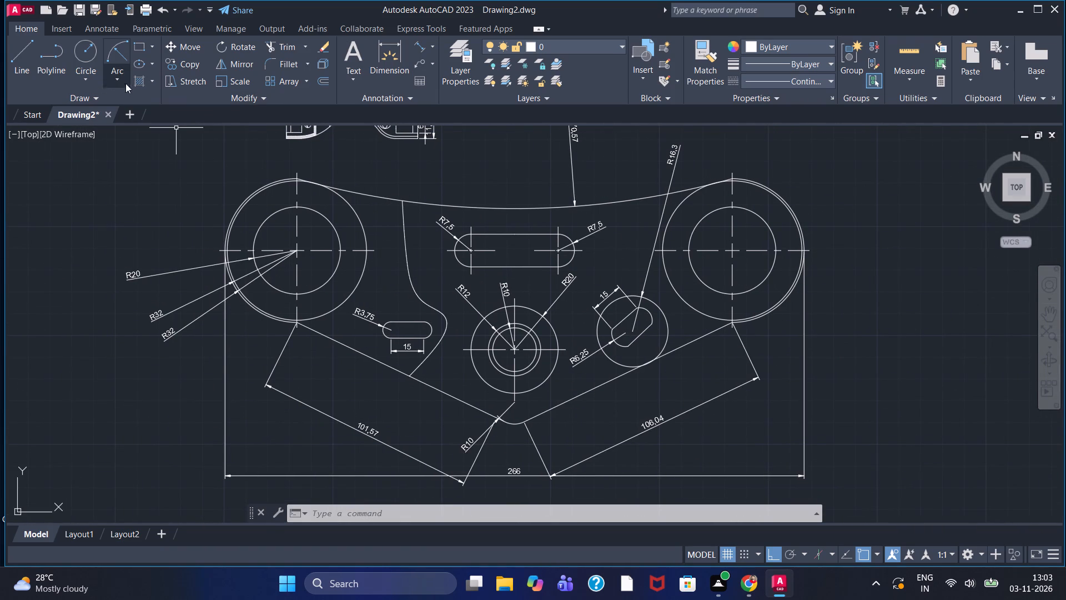
left_click(138, 82)
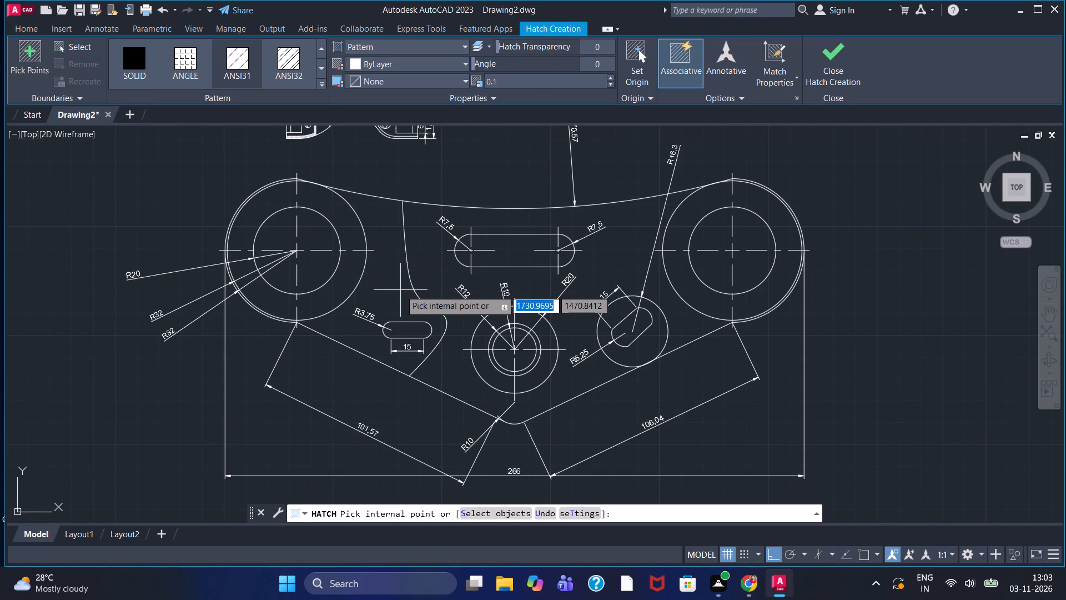
left_click(388, 289)
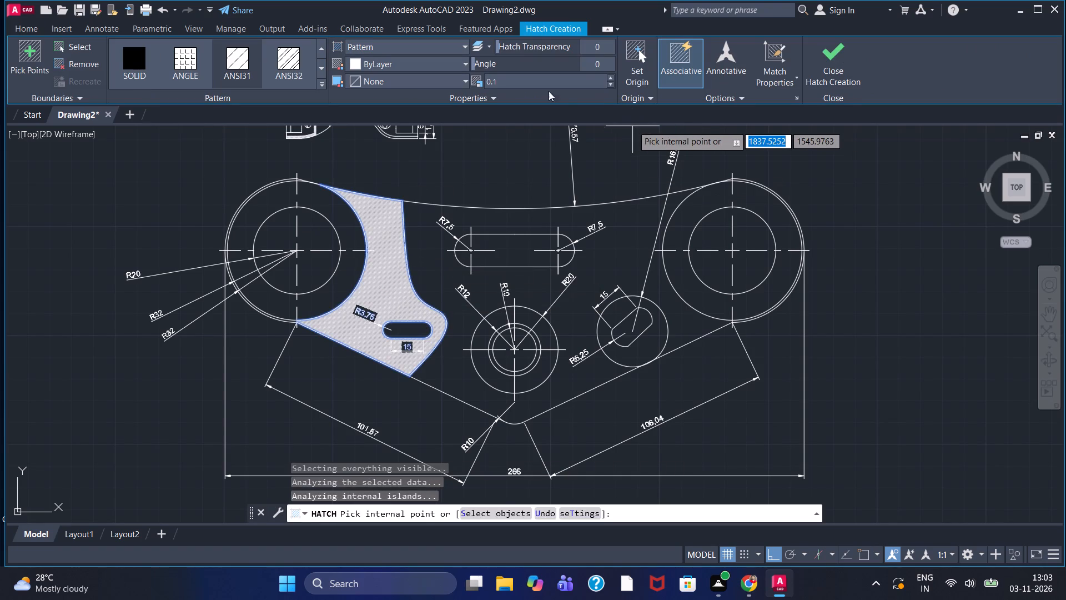
left_click(612, 84)
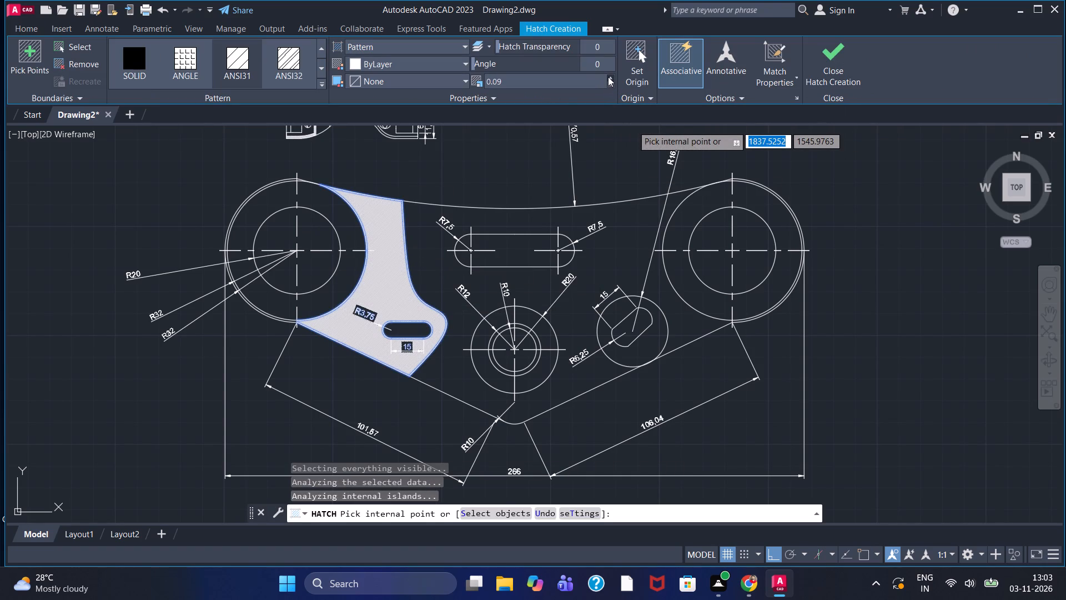
left_click(608, 77)
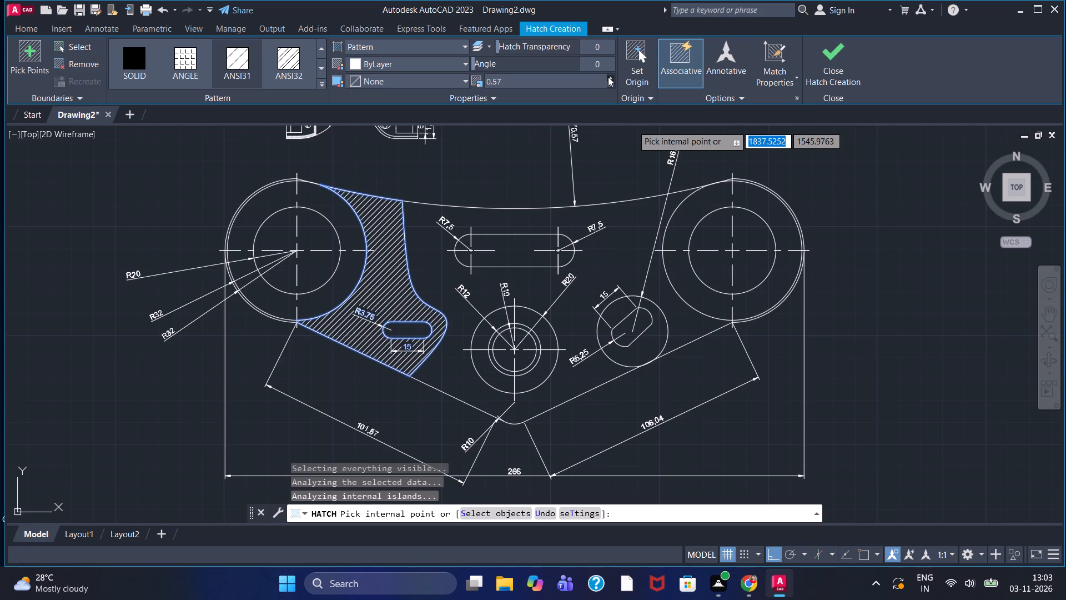
left_click(827, 54)
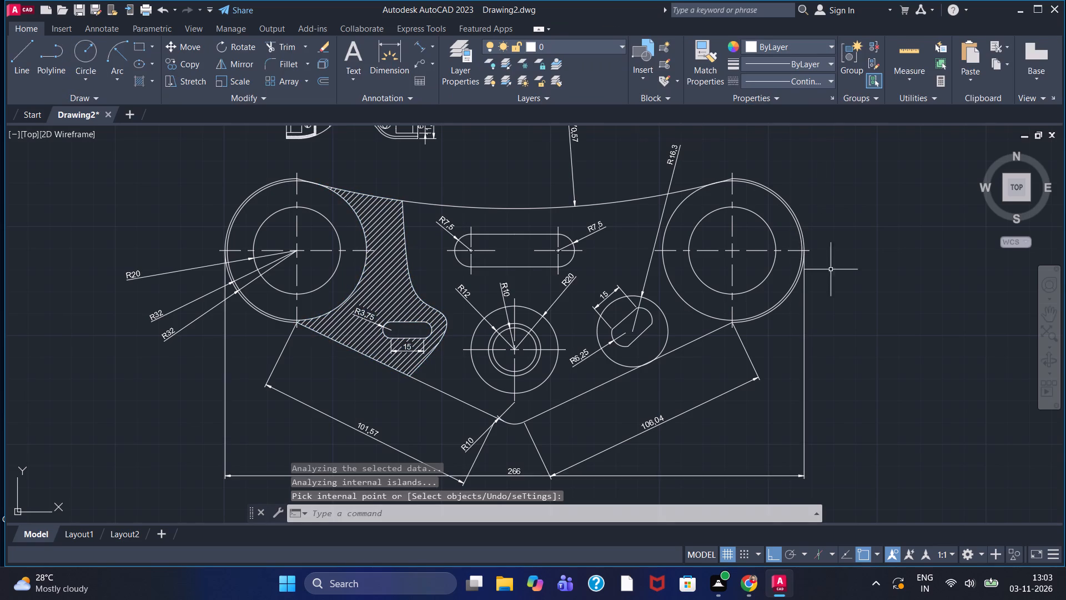
Examine the raised profile and the plate, checking the hatching, slots, circles and dimensions for completeness.
scroll(836, 272, "down", 1)
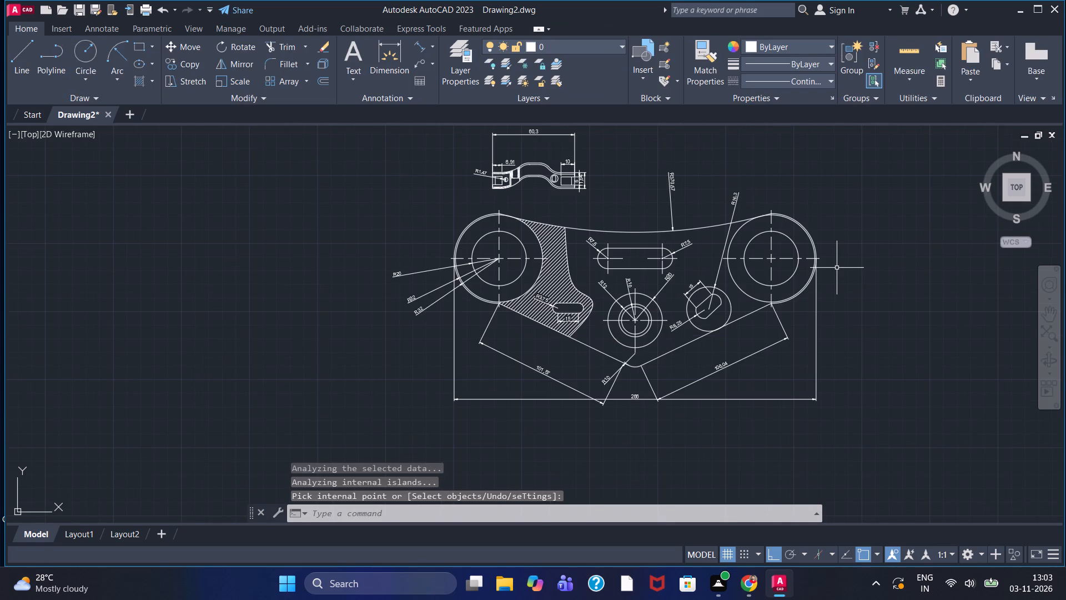
scroll(848, 274, "down", 1)
middle_click_drag(850, 278, 753, 253)
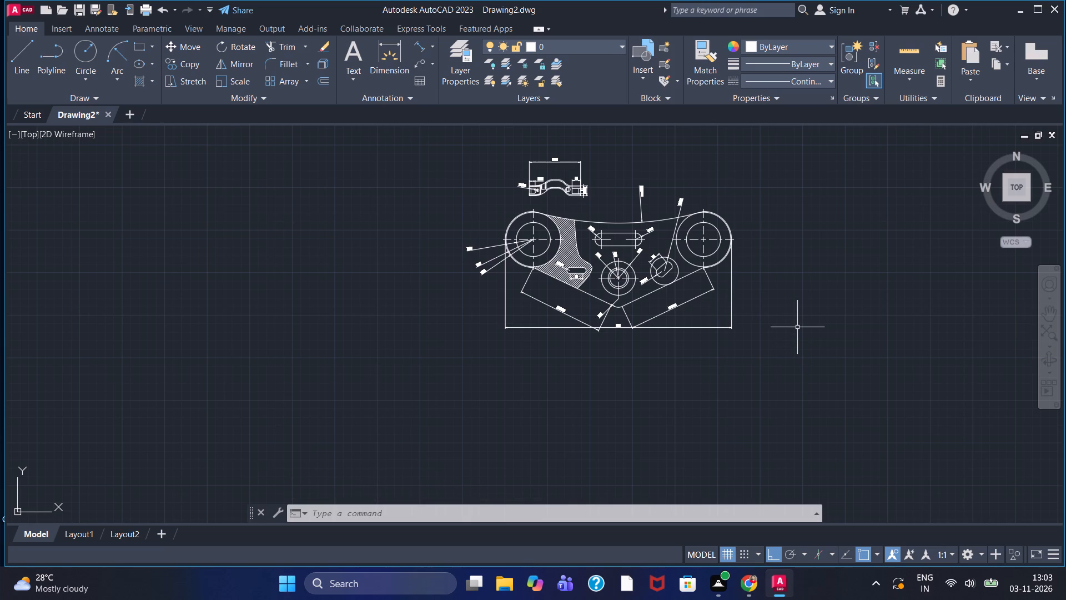
scroll(755, 363, "down", 1)
scroll(751, 348, "up", 2)
middle_click_drag(762, 300, 777, 402)
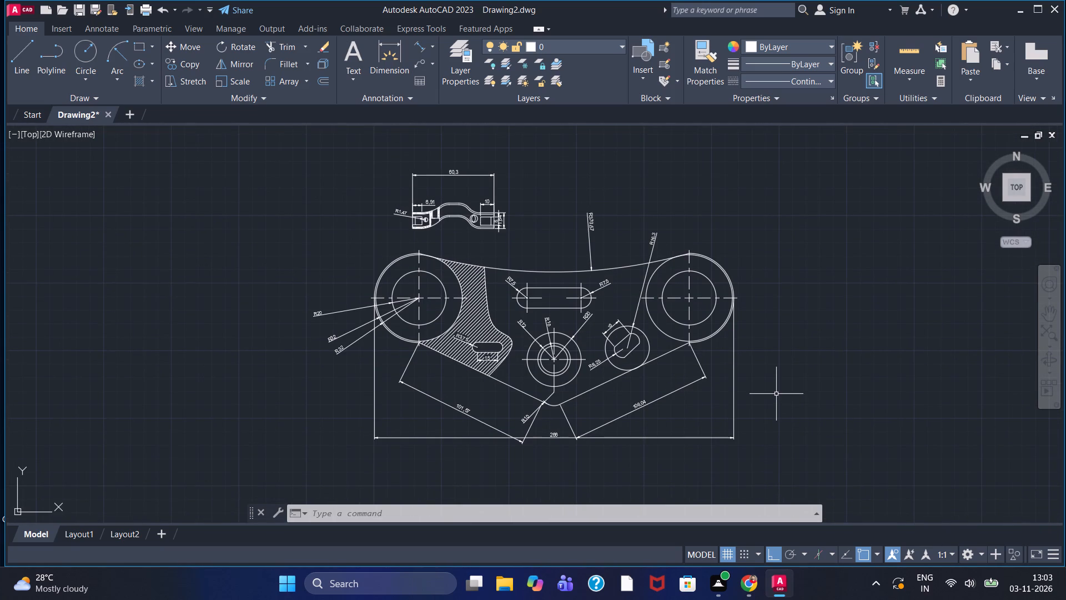
scroll(598, 309, "up", 1)
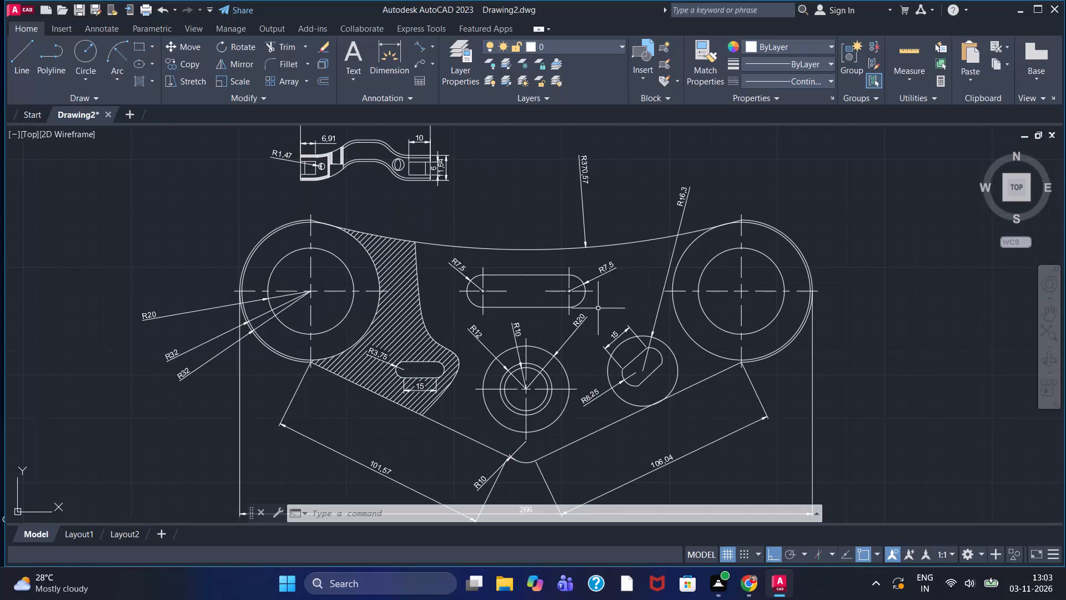
middle_click_drag(567, 397, 555, 363)
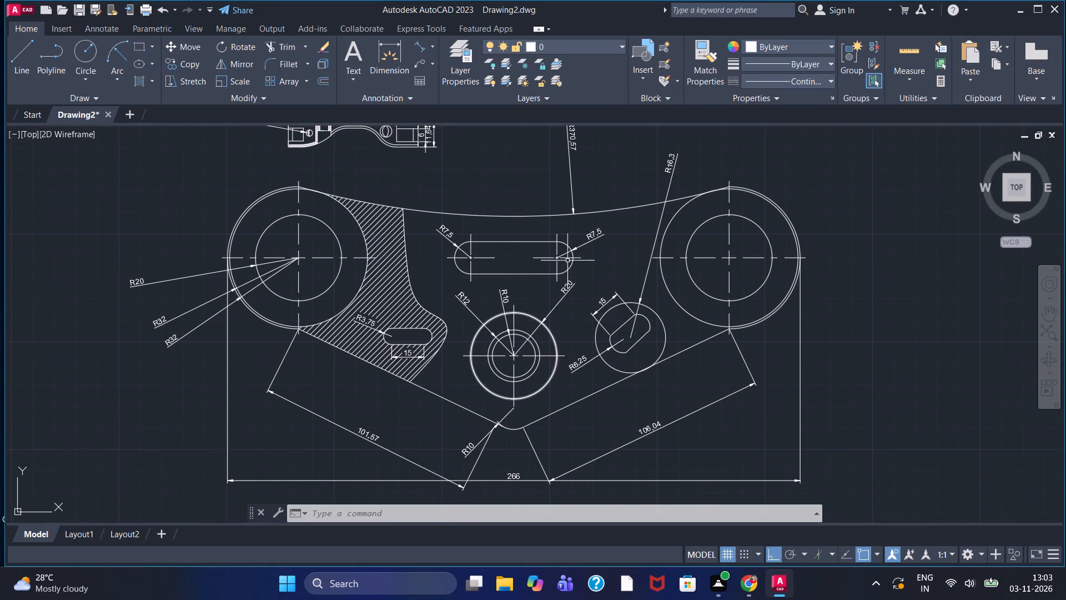
scroll(697, 238, "up", 1)
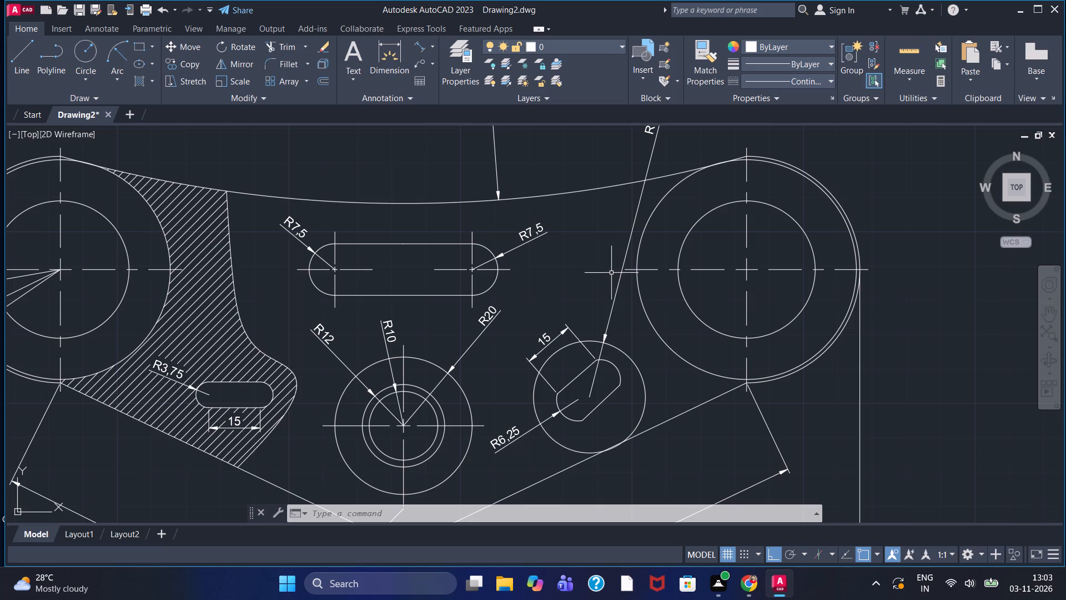
scroll(566, 289, "up", 1)
scroll(534, 273, "down", 1)
middle_click_drag(534, 273, 578, 312)
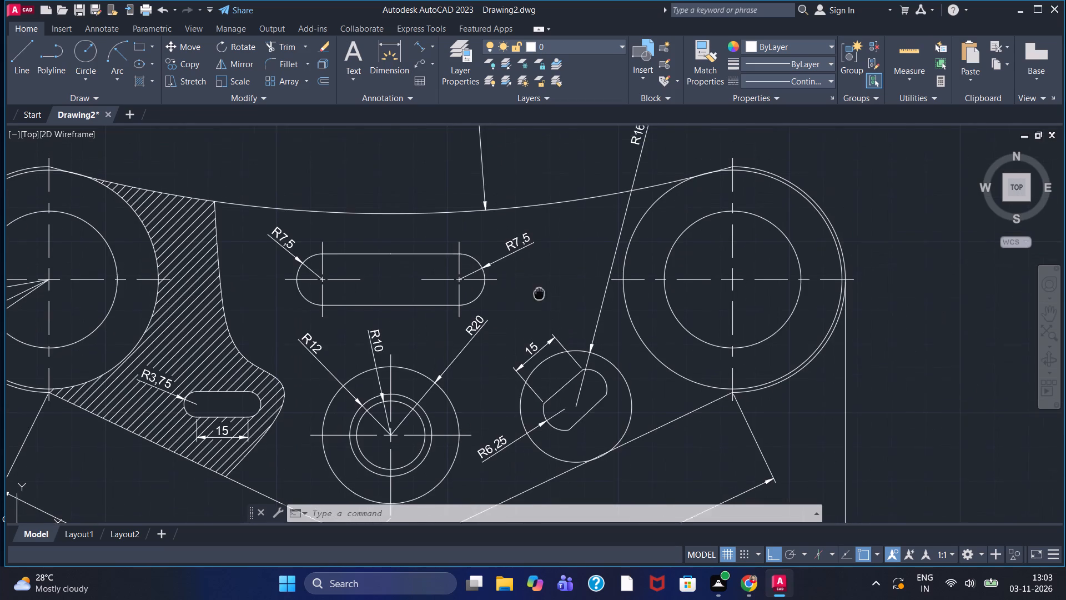
middle_click_drag(578, 312, 632, 336)
scroll(629, 332, "down", 1)
middle_click_drag(476, 351, 486, 348)
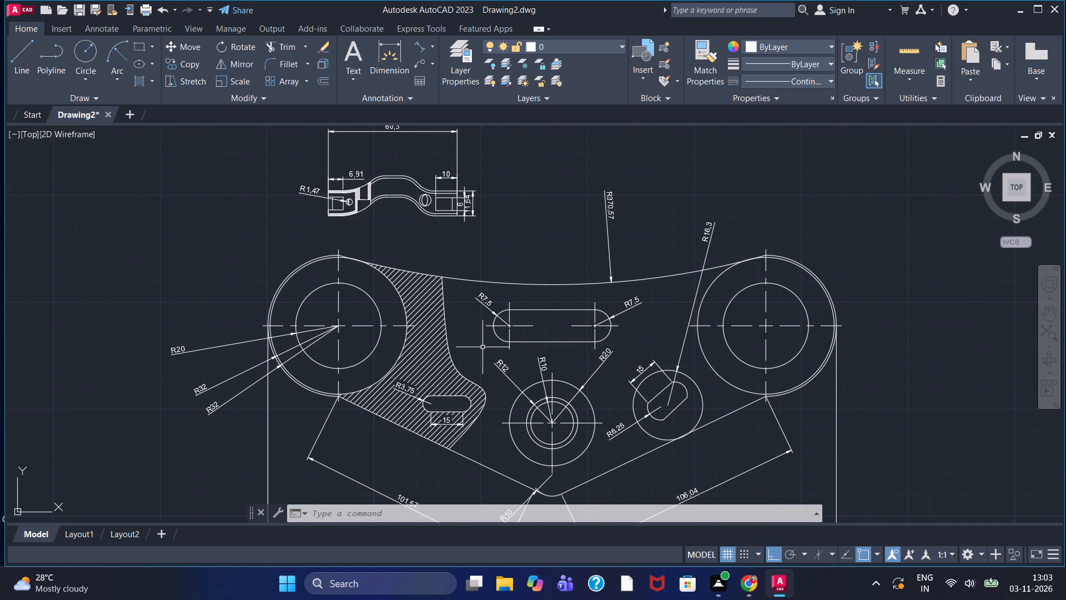
scroll(482, 345, "up", 1)
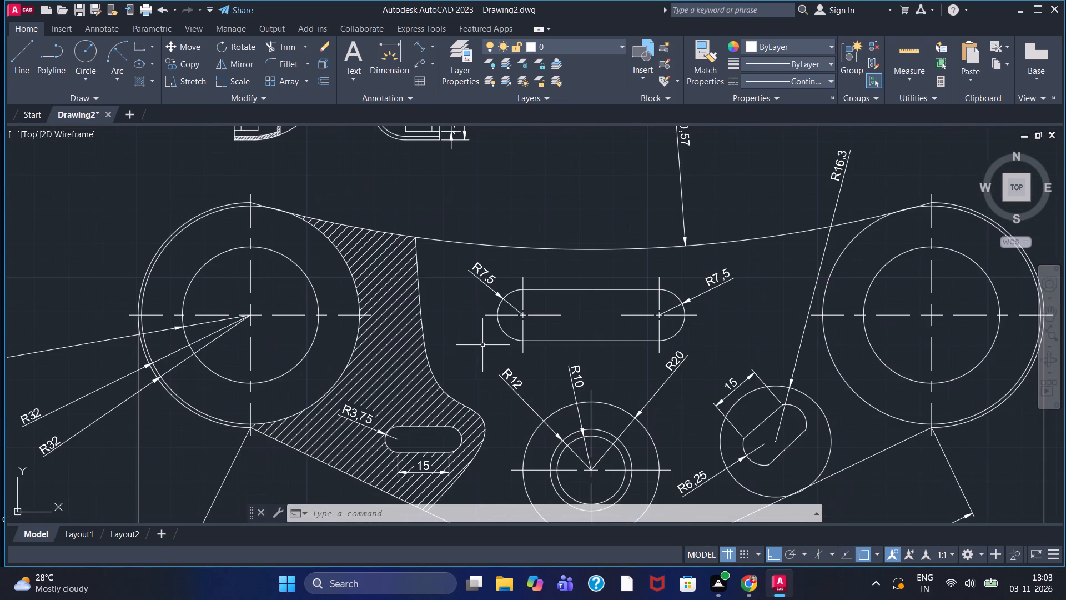
scroll(482, 345, "up", 1)
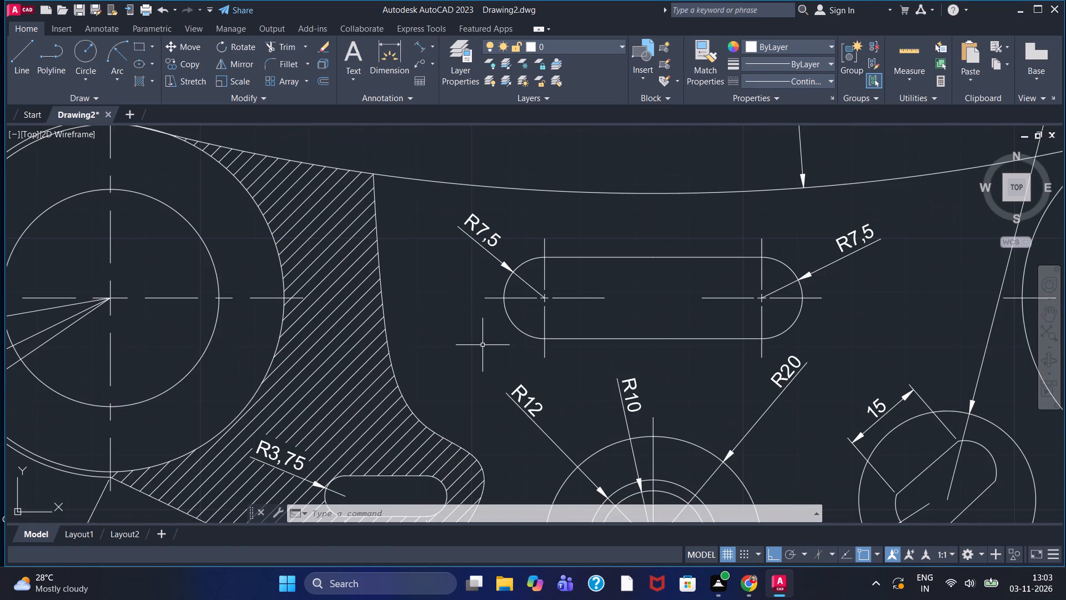
scroll(482, 345, "down", 1)
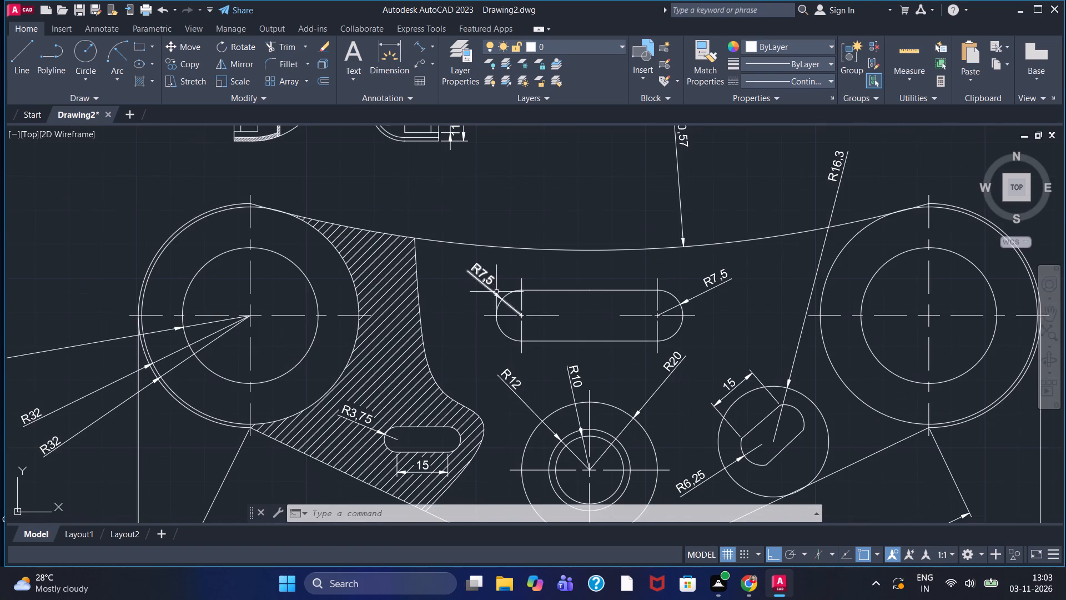
scroll(501, 304, "up", 1)
scroll(470, 326, "down", 1)
middle_click_drag(446, 358, 379, 350)
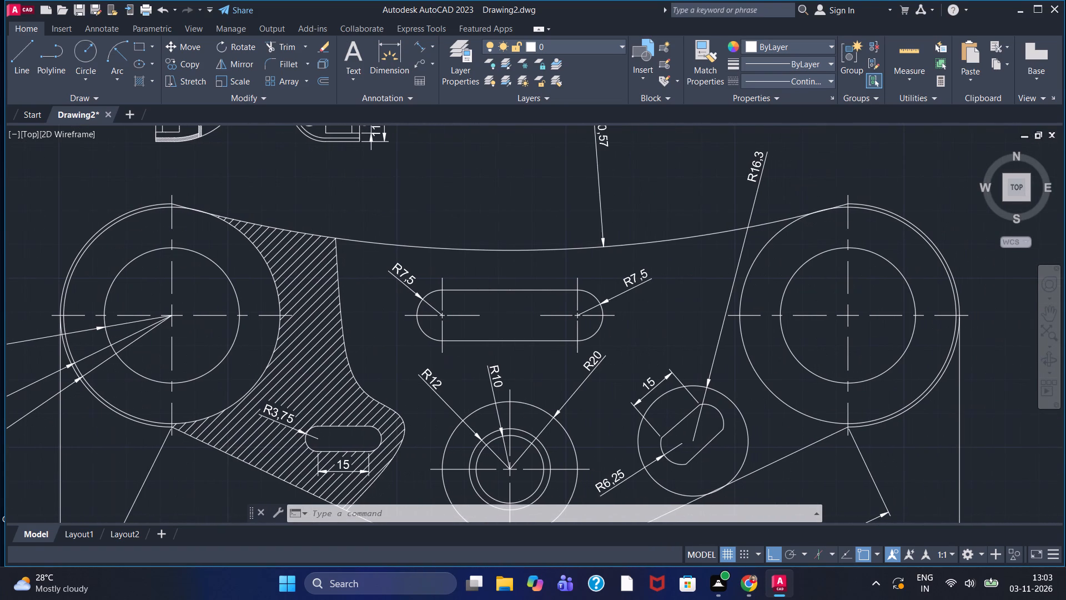
Examine the plate and the raised profile, checking the slots, circles, hatching and dimensions across the whole drawing.
scroll(369, 339, "down", 1)
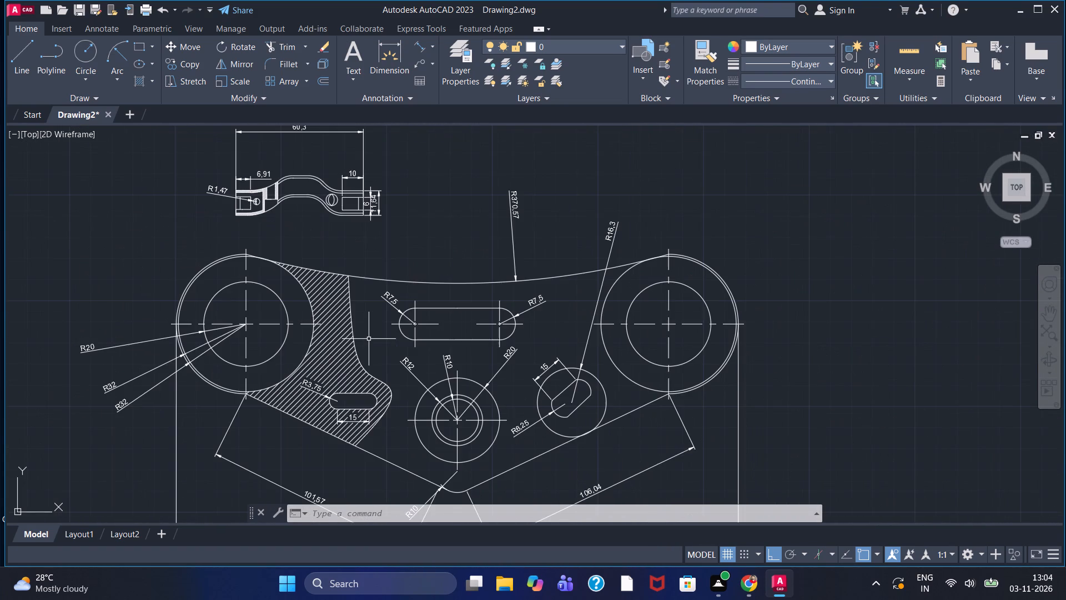
middle_click_drag(477, 295, 462, 319)
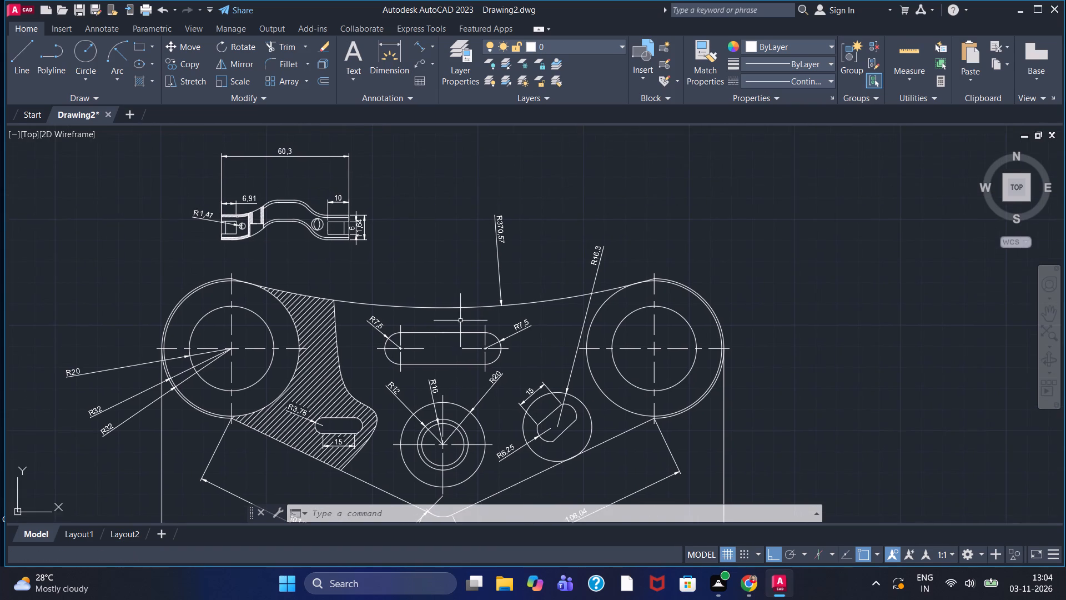
scroll(460, 321, "up", 2)
middle_click_drag(527, 322, 531, 271)
scroll(532, 276, "down", 2)
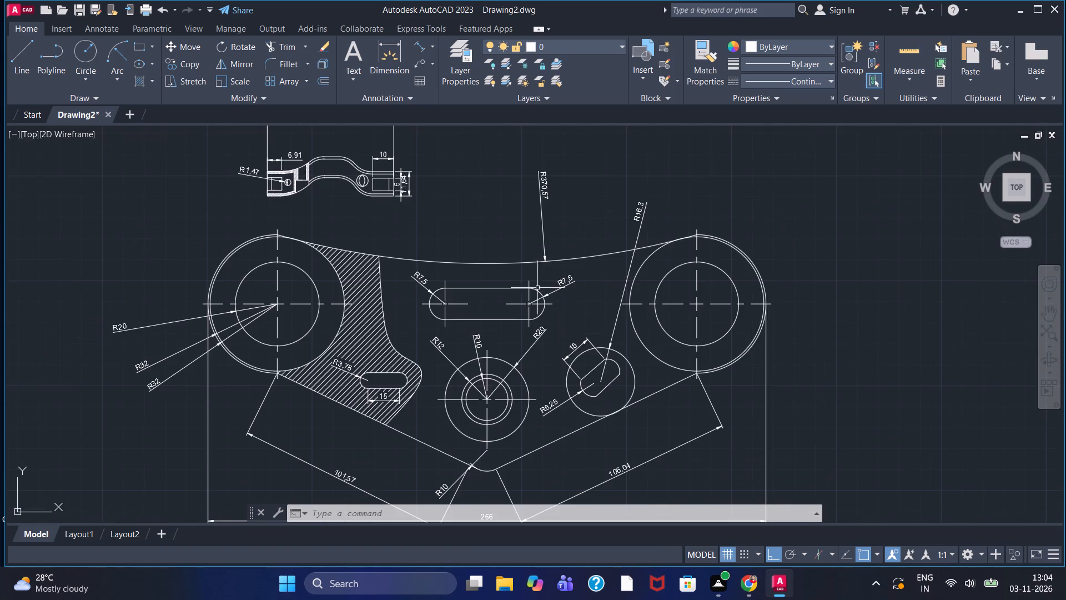
middle_click_drag(597, 312, 601, 274)
scroll(597, 274, "down", 1)
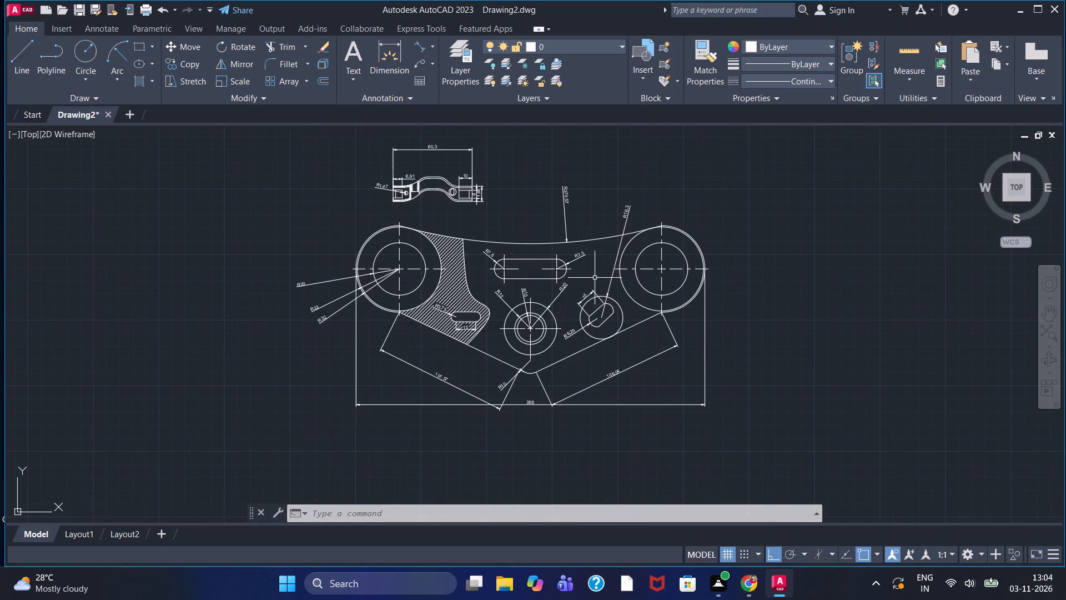
scroll(575, 302, "up", 2)
scroll(572, 302, "down", 1)
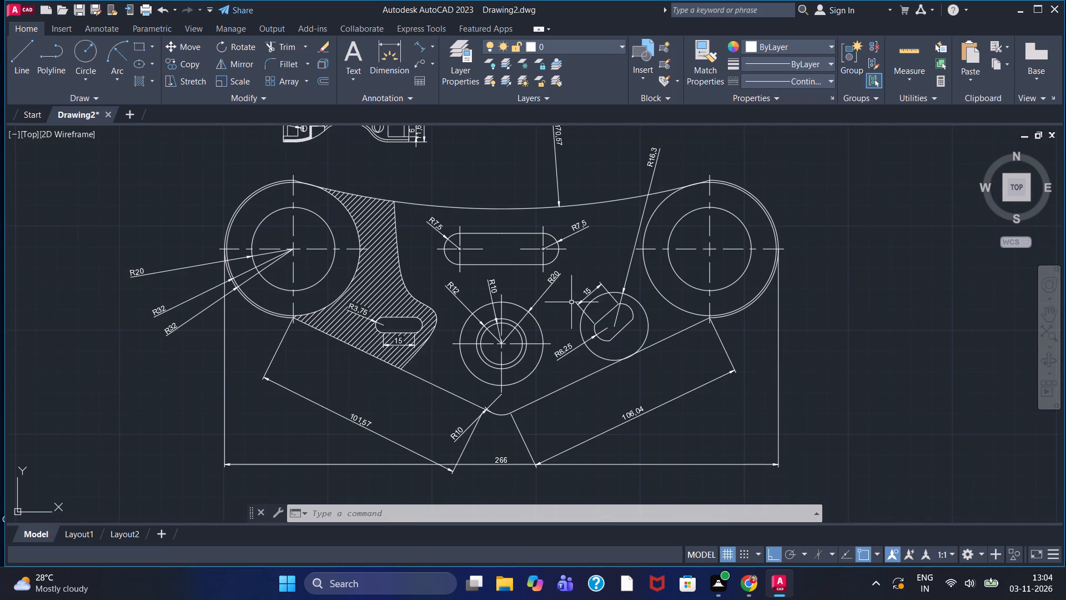
middle_click_drag(577, 279, 490, 283)
scroll(489, 284, "up", 1)
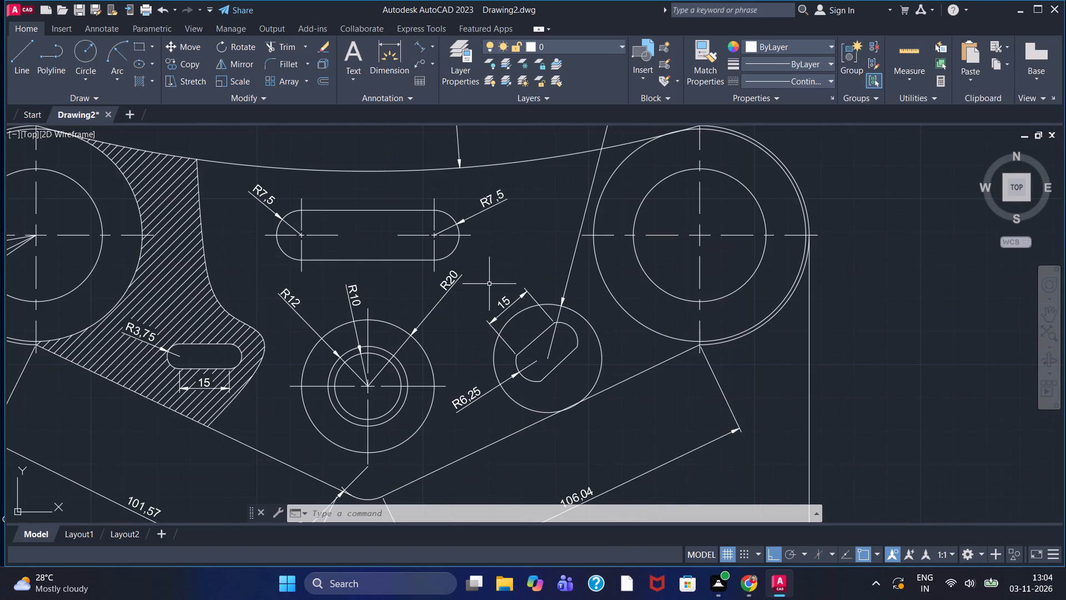
middle_click_drag(485, 284, 540, 286)
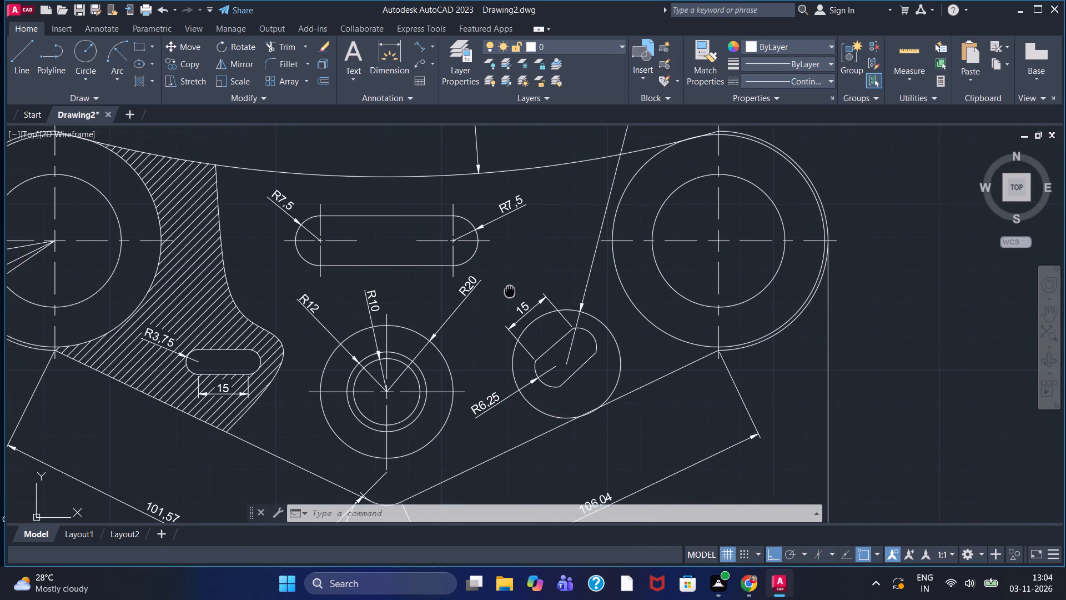
middle_click_drag(540, 286, 604, 263)
scroll(604, 263, "down", 1)
Draw a closed stepped outline with lines in the empty space right of the plate, its bottom foot about 10 mm wide and lower step about 69 mm long.
middle_click_drag(848, 295, 629, 296)
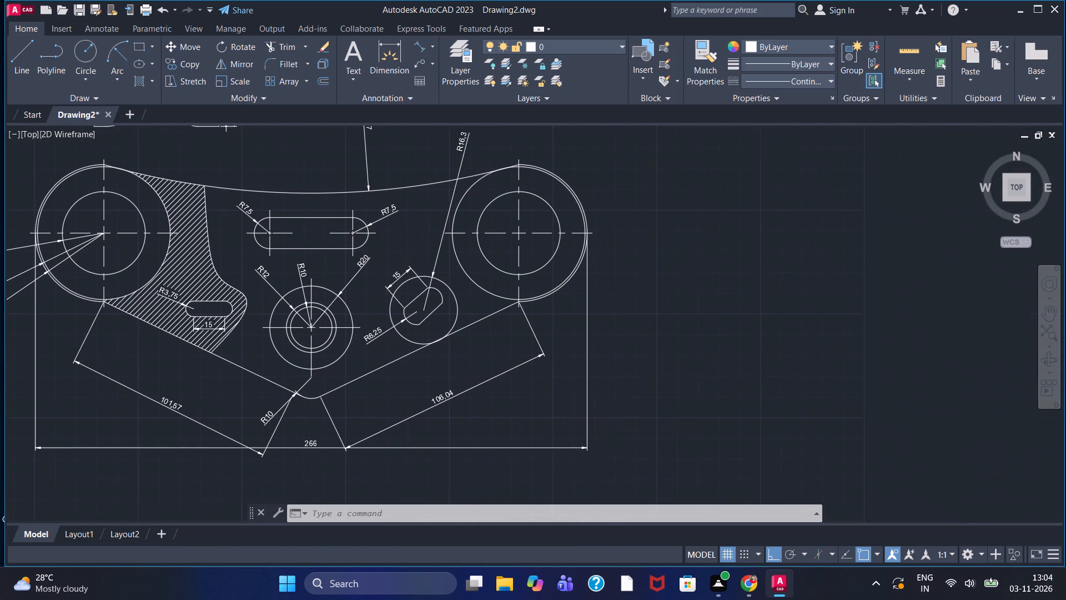
double_click(18, 52)
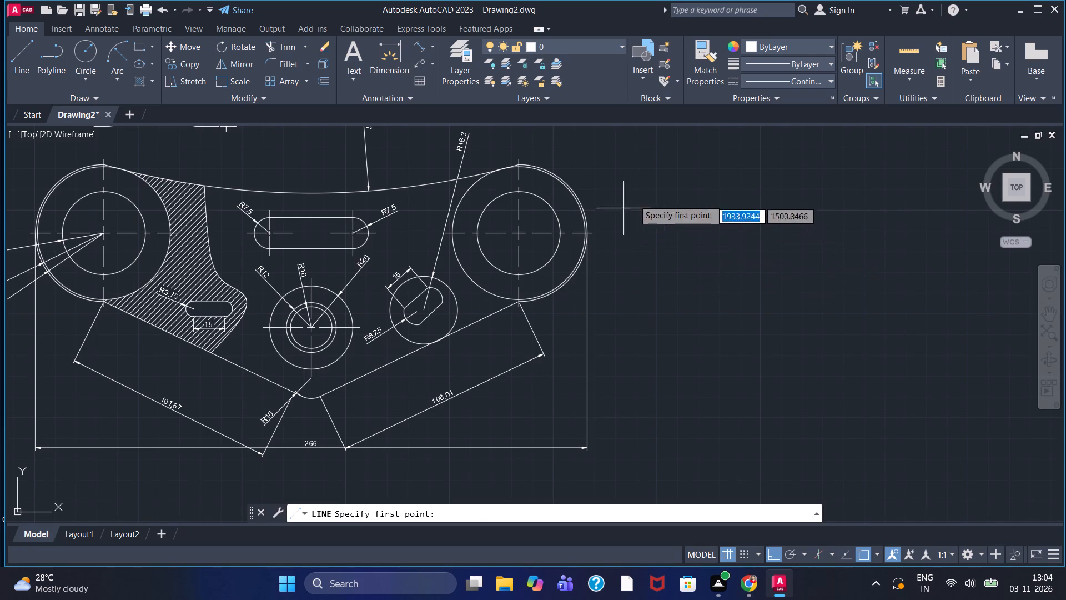
left_click(652, 177)
left_click(653, 364)
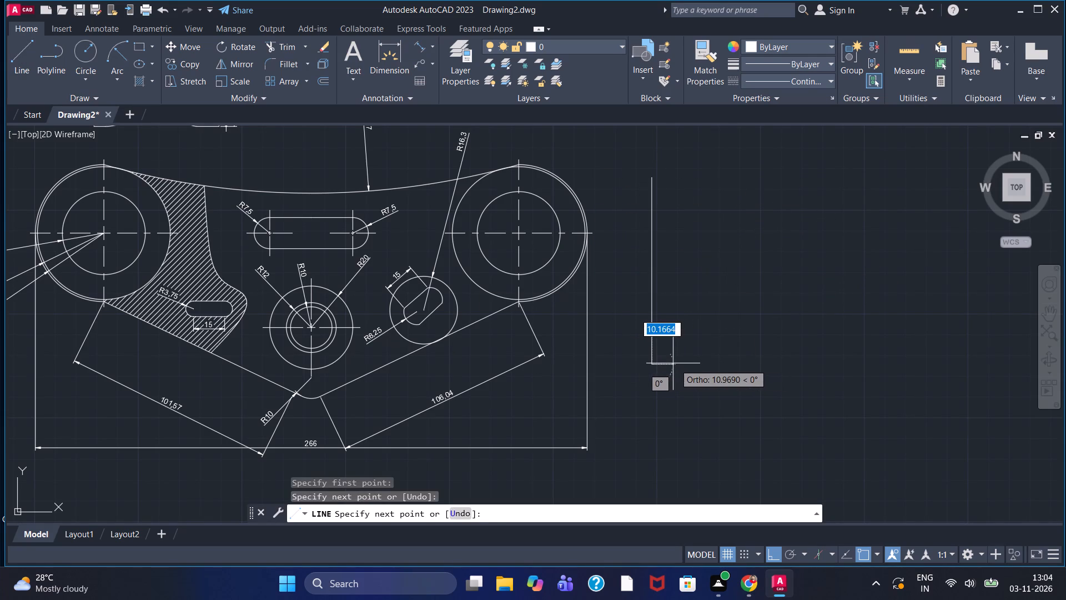
left_click(673, 363)
left_click(666, 309)
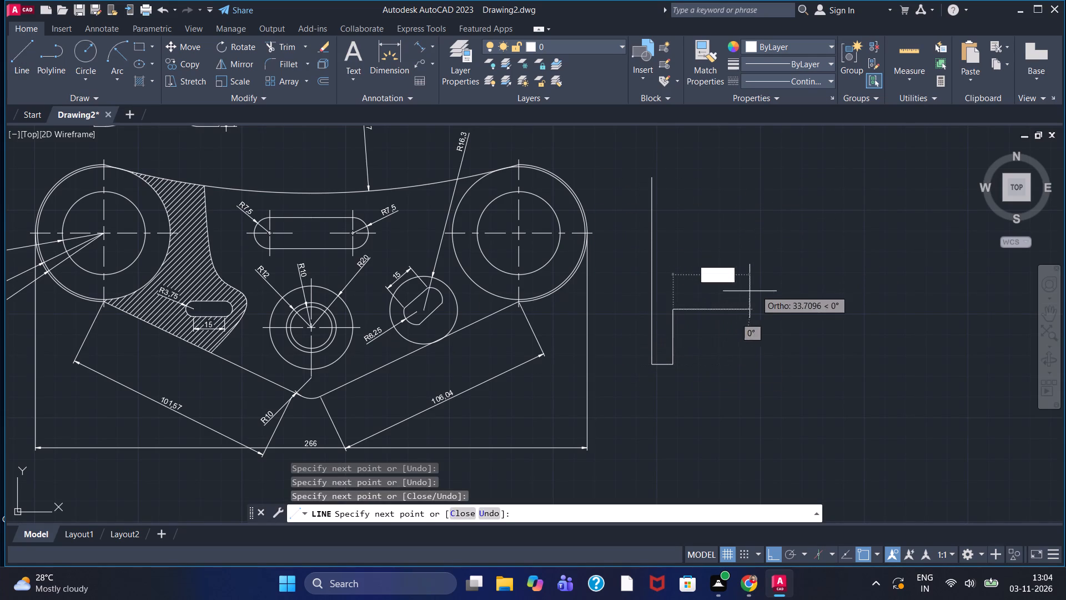
left_click(817, 283)
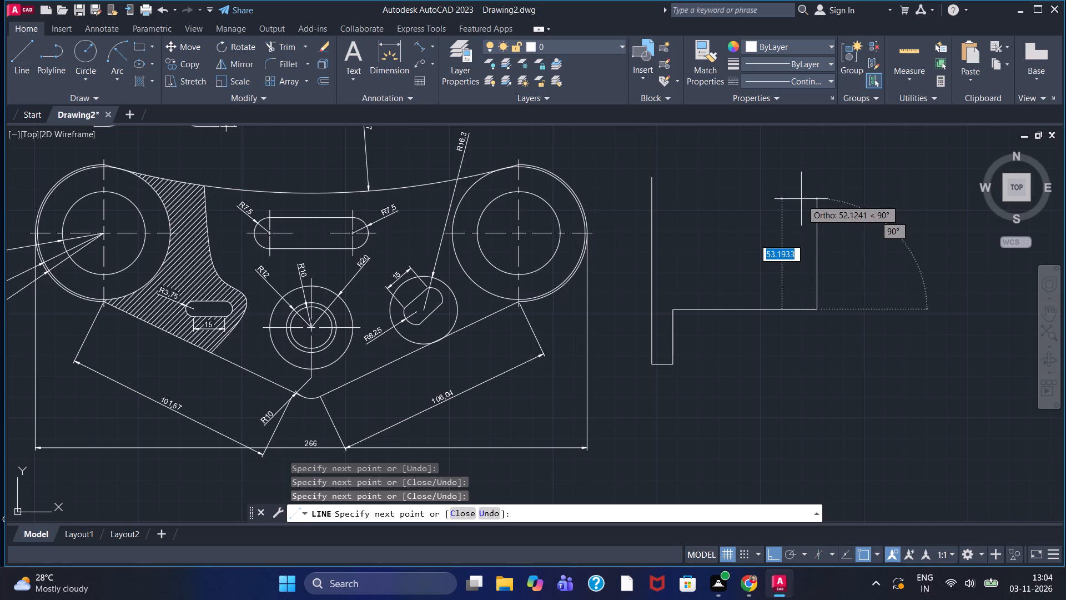
left_click(806, 207)
left_click(873, 197)
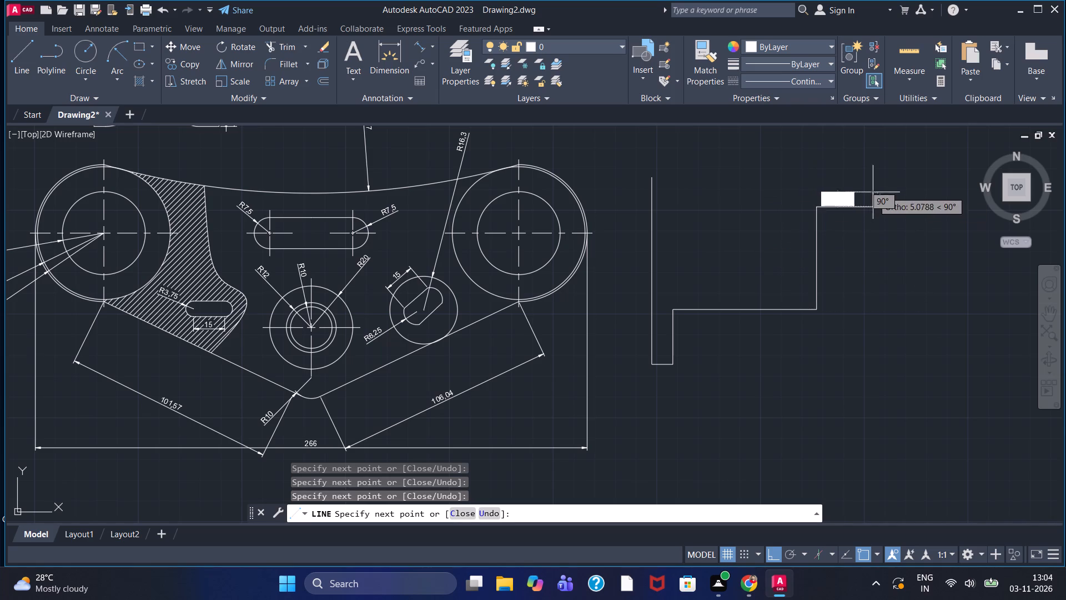
left_click(871, 178)
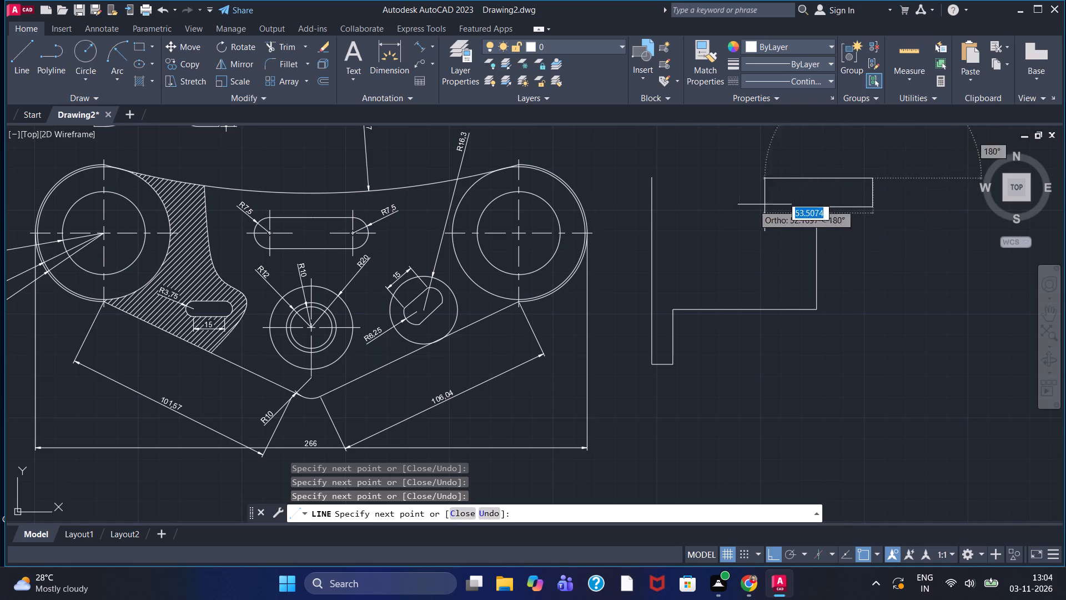
left_click(650, 183)
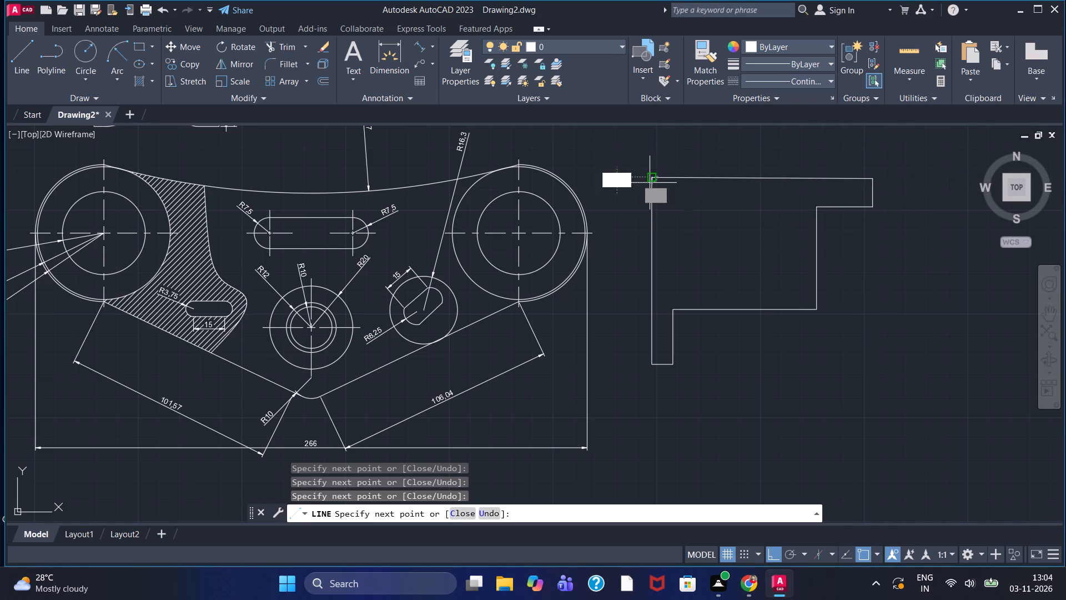
right_click(650, 183)
left_click(671, 189)
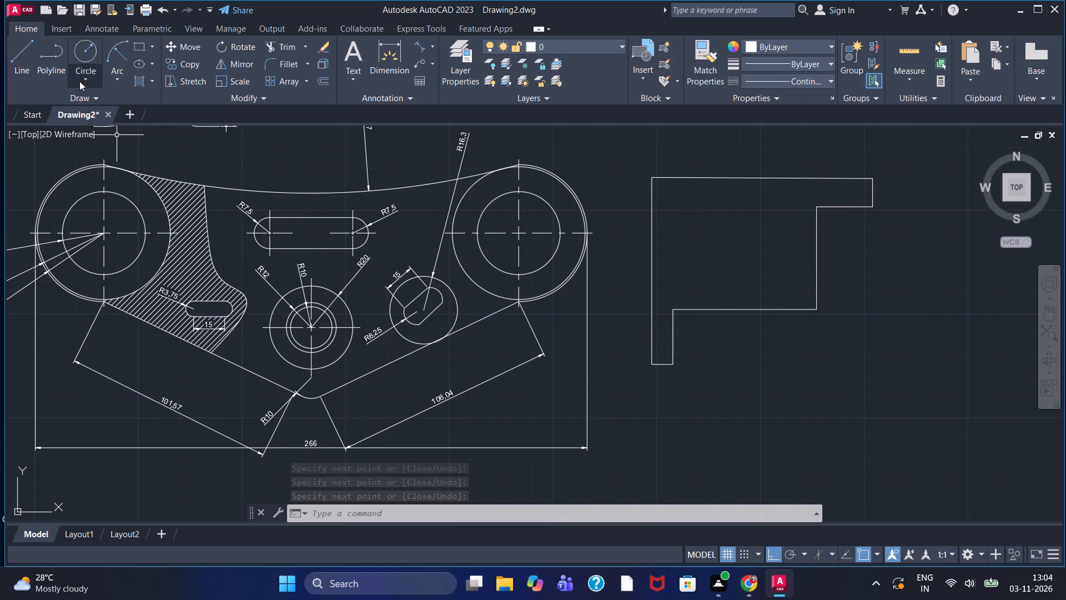
Draw a circle of radius 15 inside the wide body of the stepped outline.
left_click(86, 56)
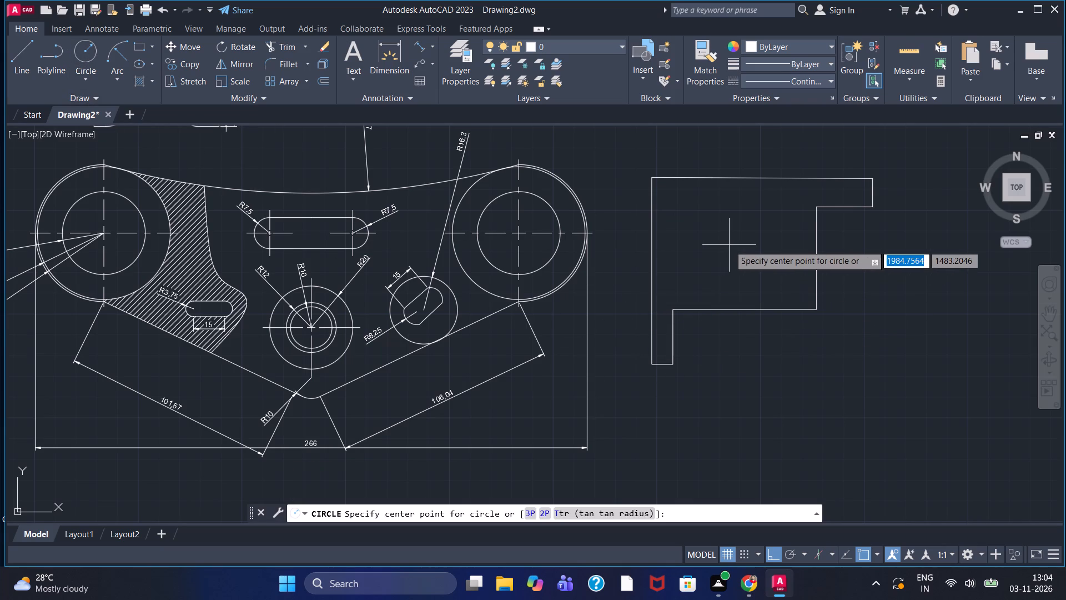
left_click(729, 245)
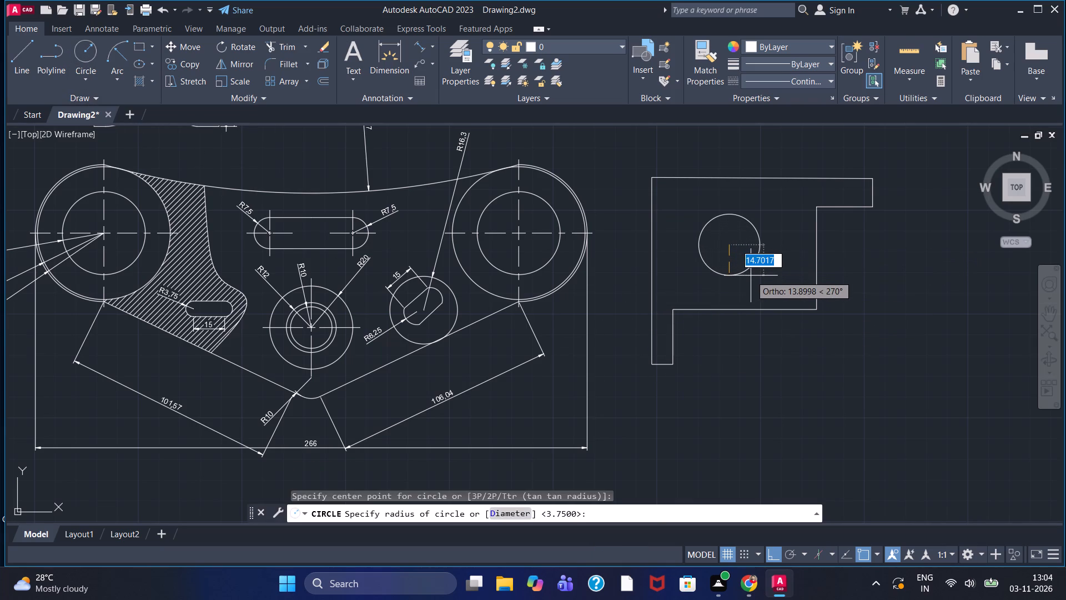
type("15")
key("Return")
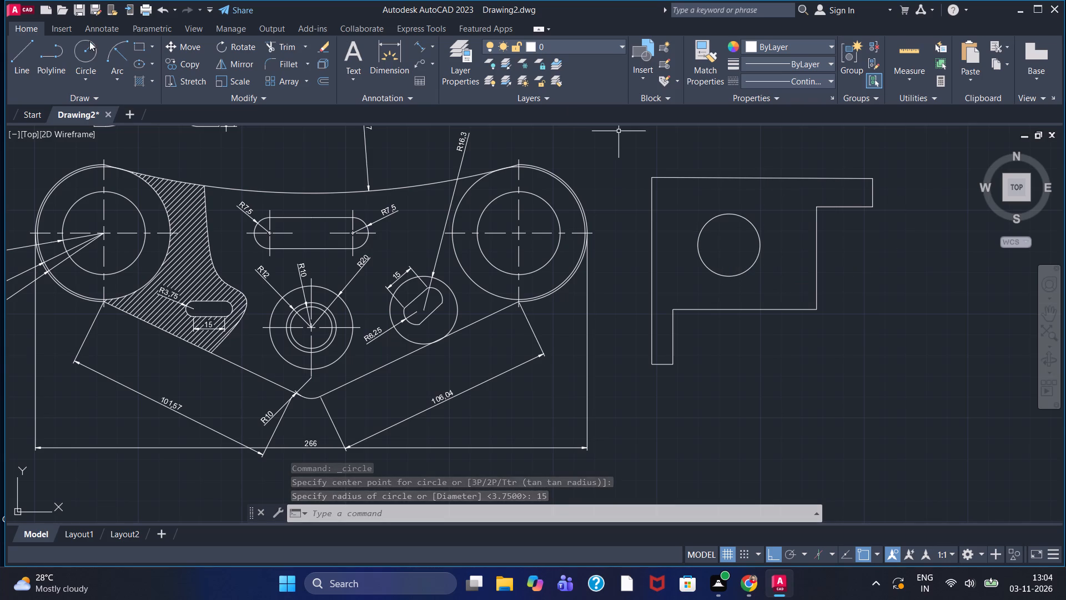
Hatch the stepped outline with diagonal lines, leaving the circle's interior empty.
double_click(138, 76)
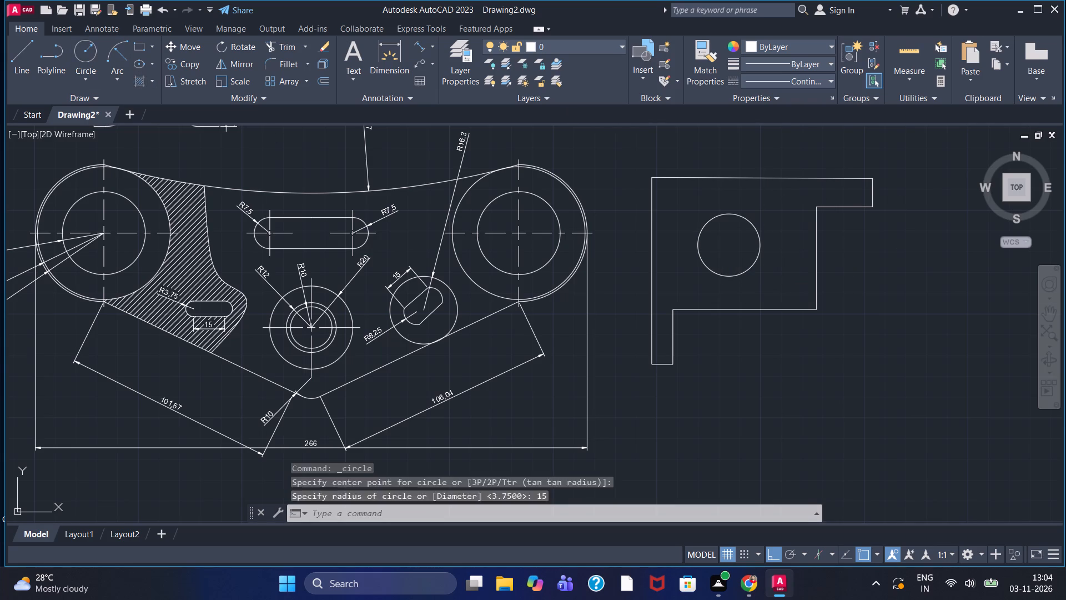
double_click(682, 214)
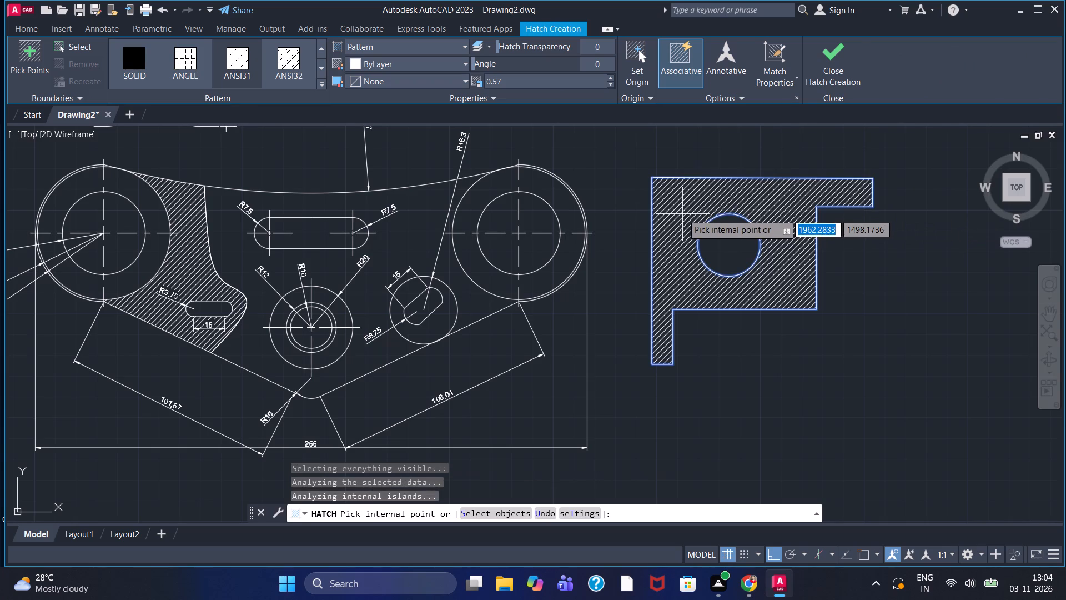
left_click(819, 69)
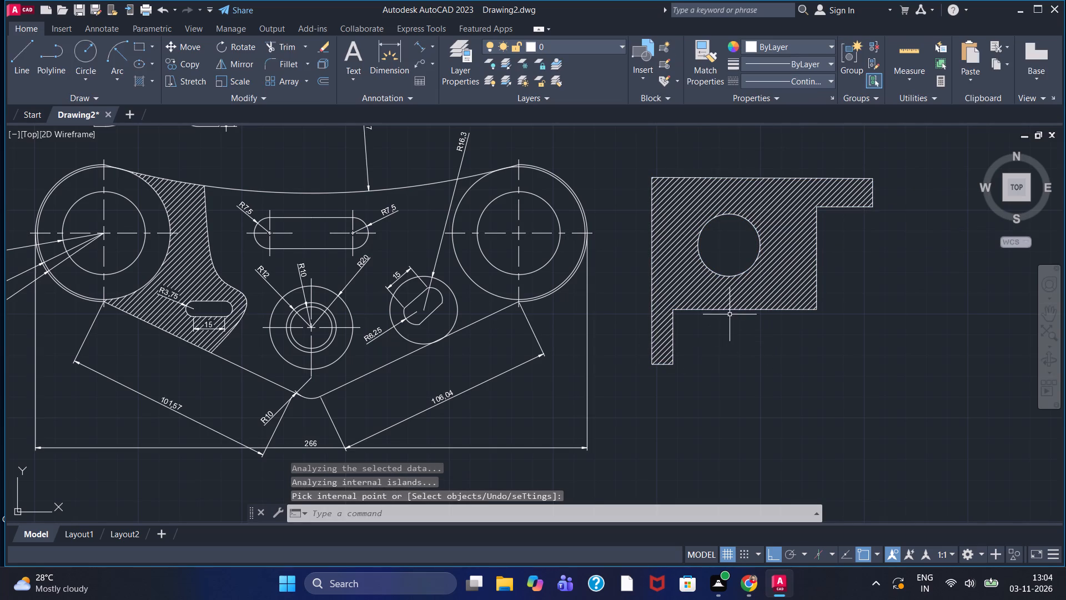
Add a horizontal linear dimension to the bottom edge of the narrow foot, placed below the stepped shape.
left_click(429, 44)
left_click(437, 70)
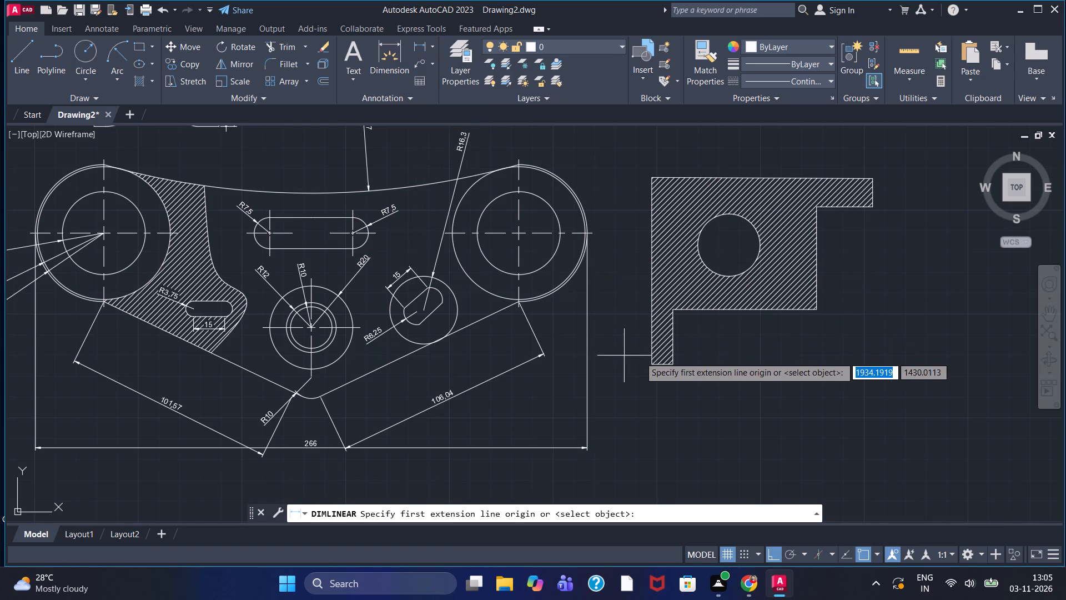
left_click(652, 367)
left_click(674, 364)
left_click(660, 402)
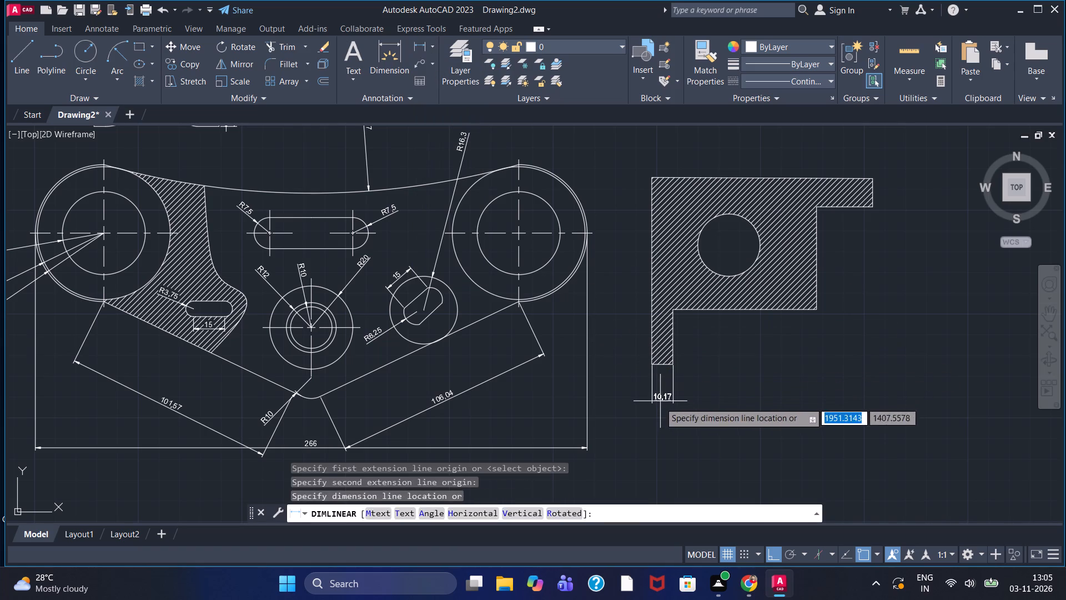
Set the linear precision of the ISO-25 dimension style to whole numbers (0) and make the style current.
left_click(413, 99)
left_click(343, 126)
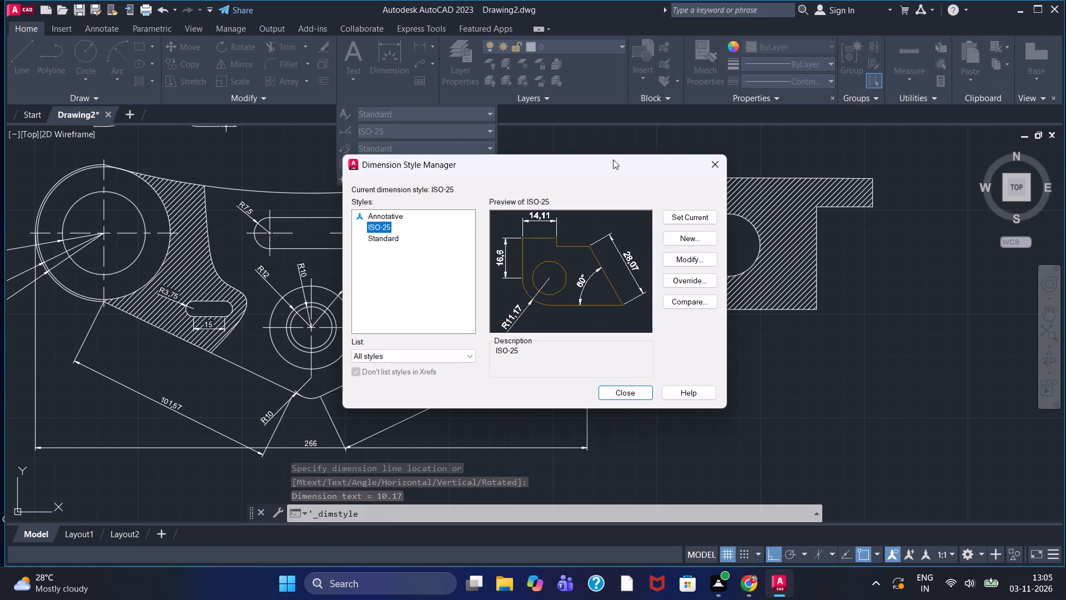
left_click(700, 257)
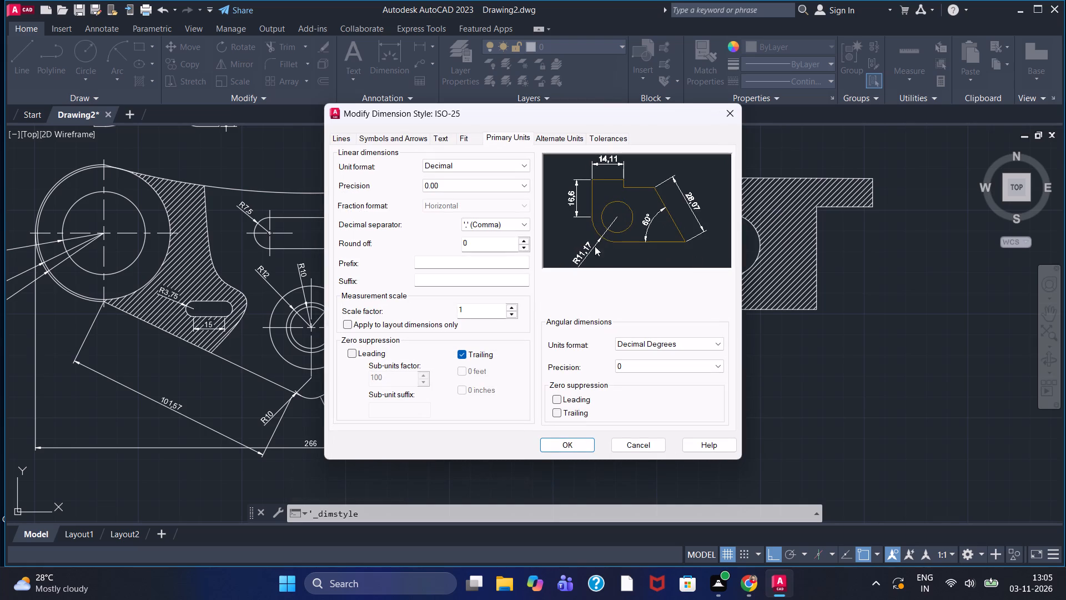
left_click(475, 188)
left_click(466, 199)
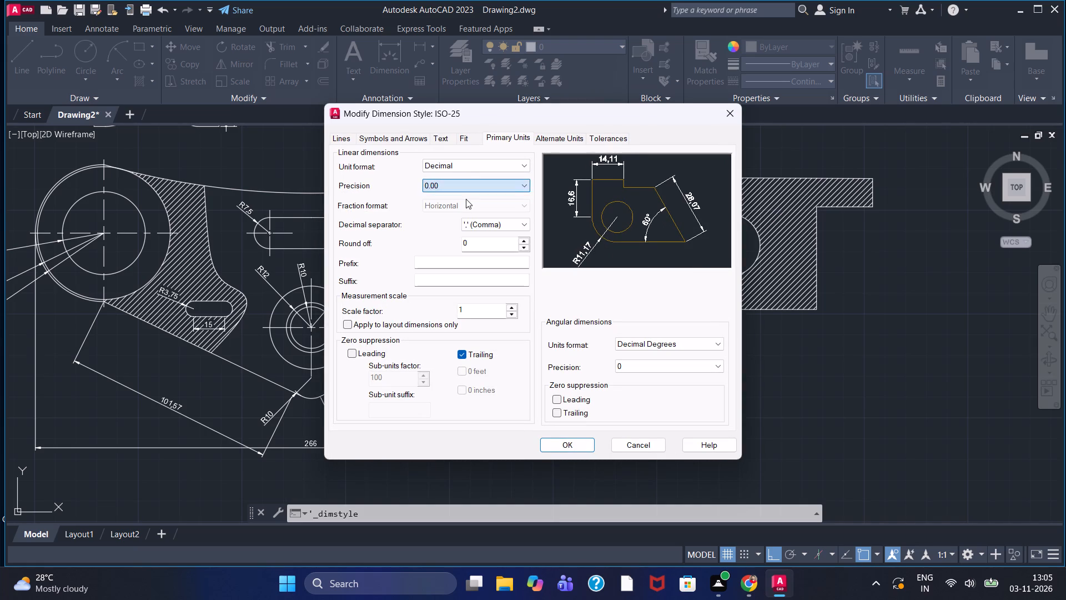
left_click(571, 446)
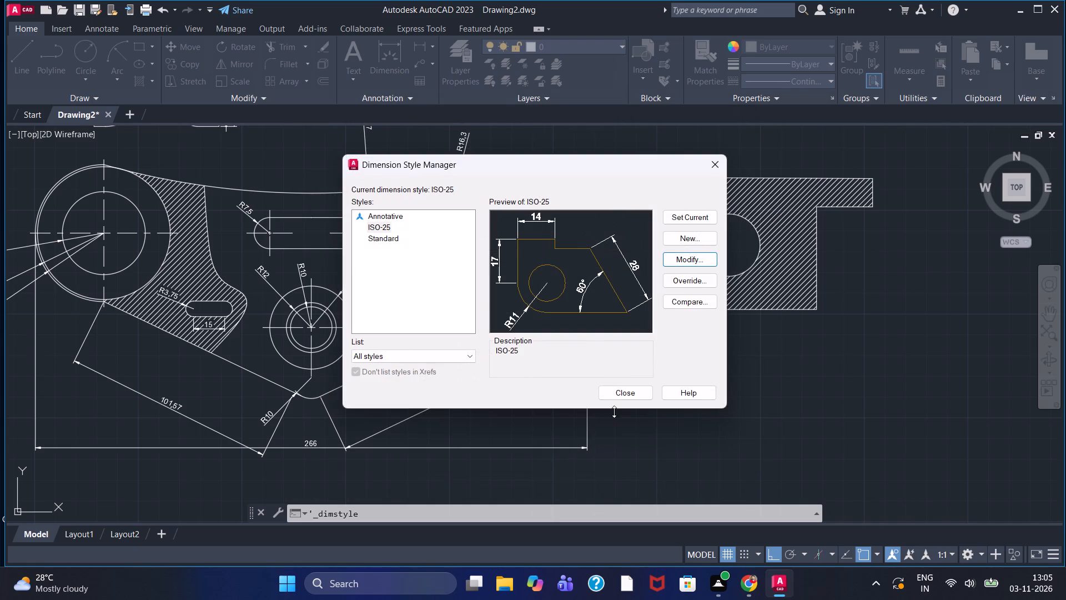
left_click(692, 214)
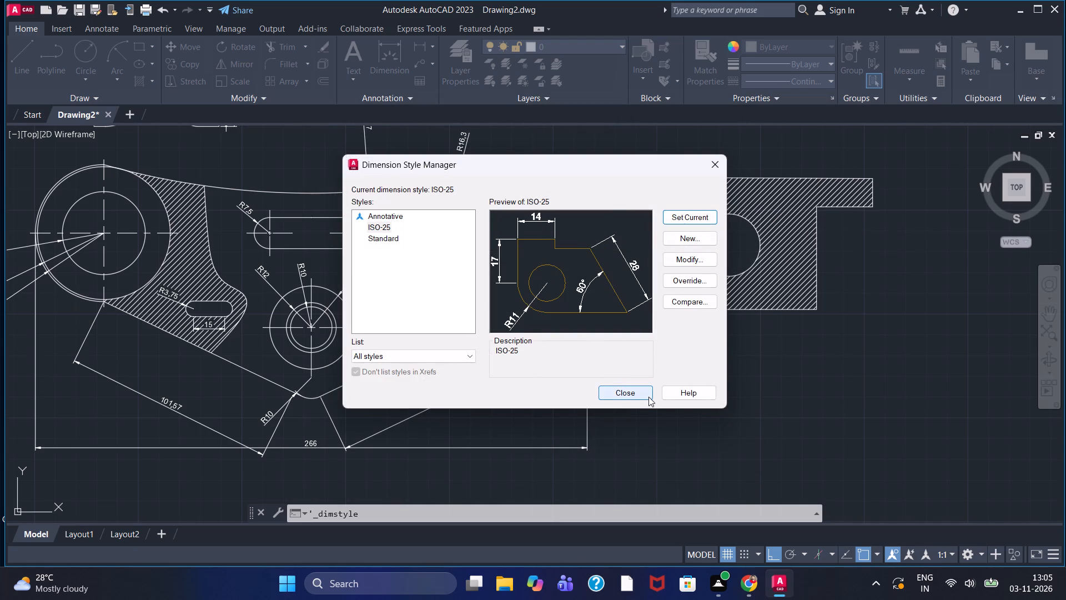
left_click(641, 394)
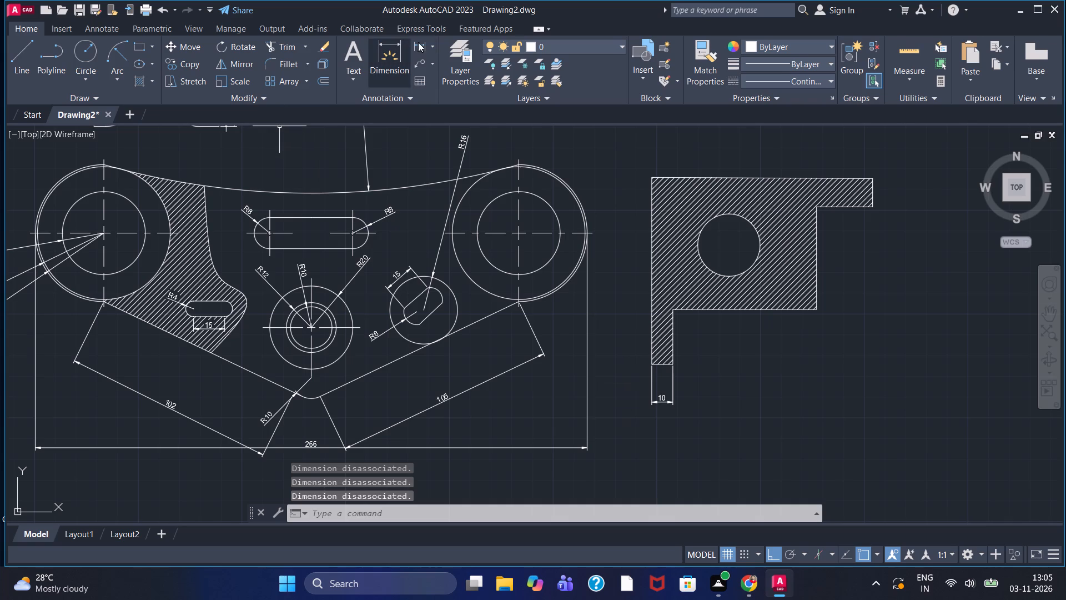
Add a linear dimension along the lower horizontal step edge, with its dimension line level with the foot's width dimension.
left_click(419, 46)
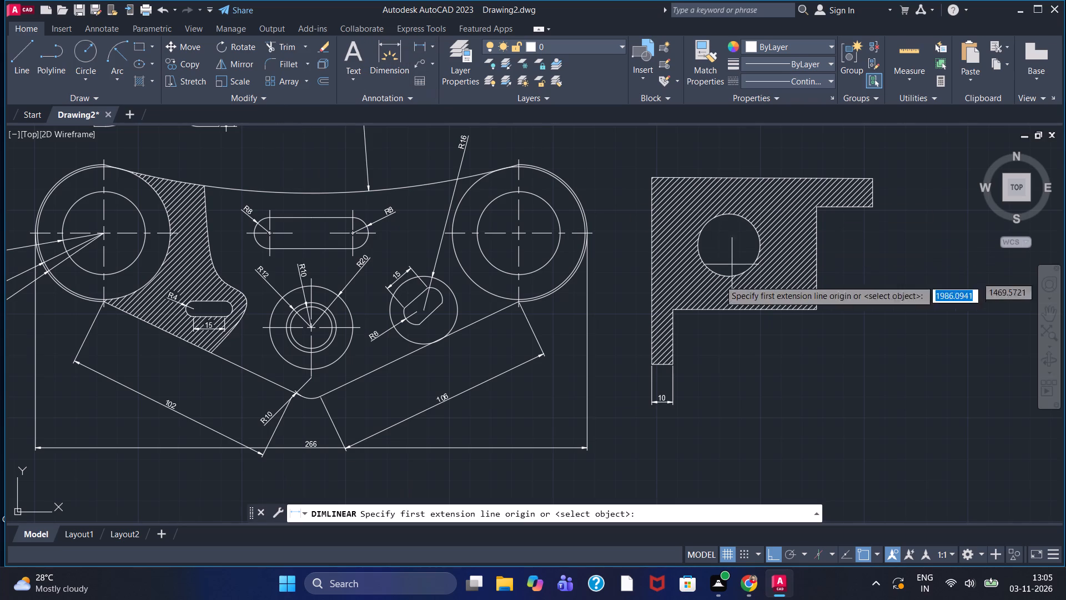
left_click(675, 312)
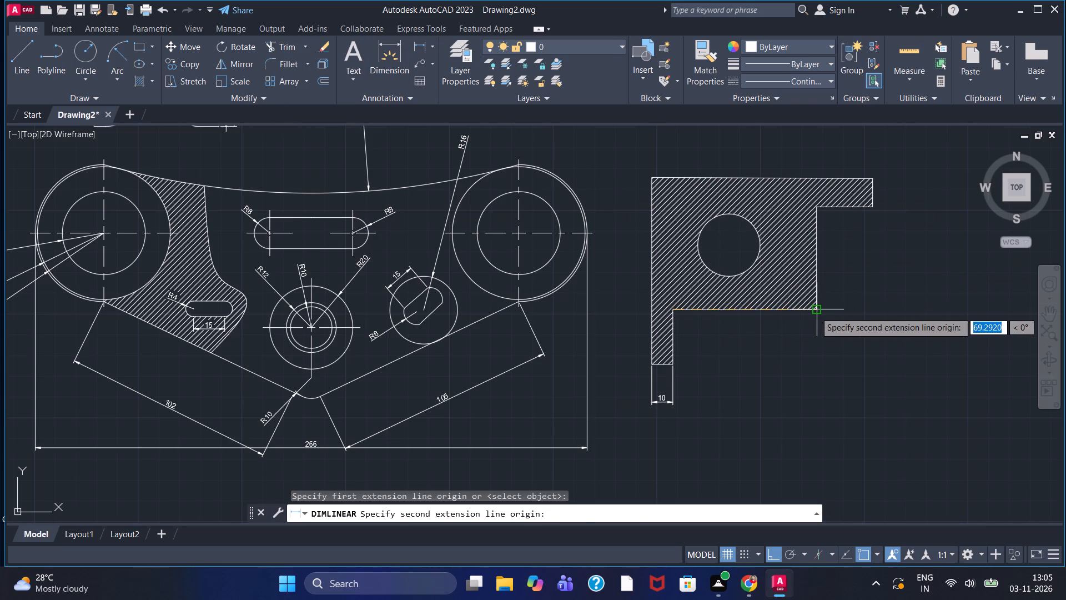
left_click(815, 312)
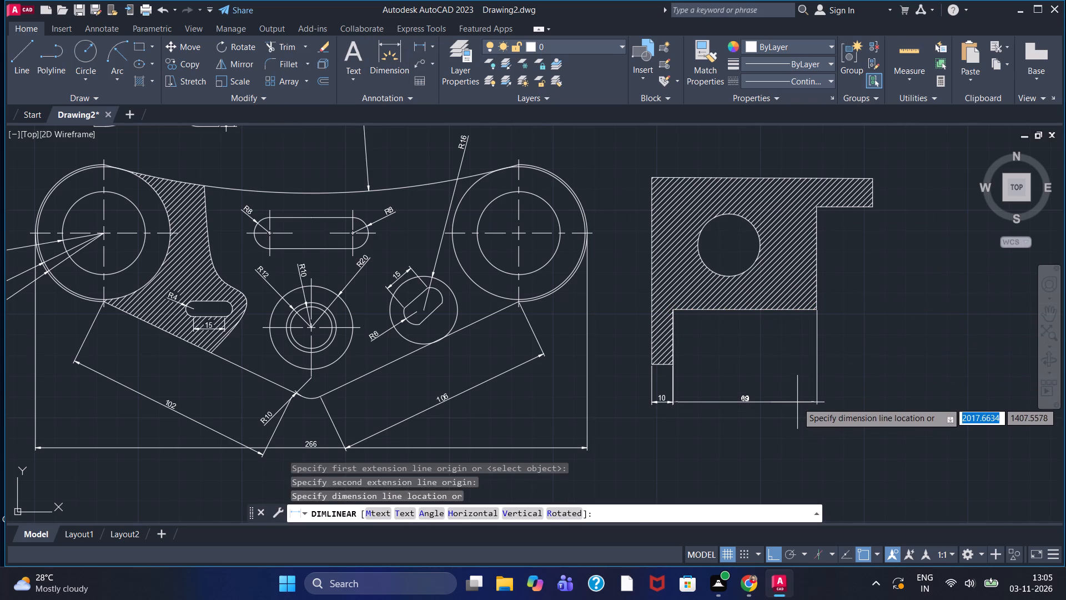
left_click(797, 402)
Add linear dimensions from the foot's outer corner to the lower step's far end and along the arm's underside, aligned below the existing row.
left_click(413, 44)
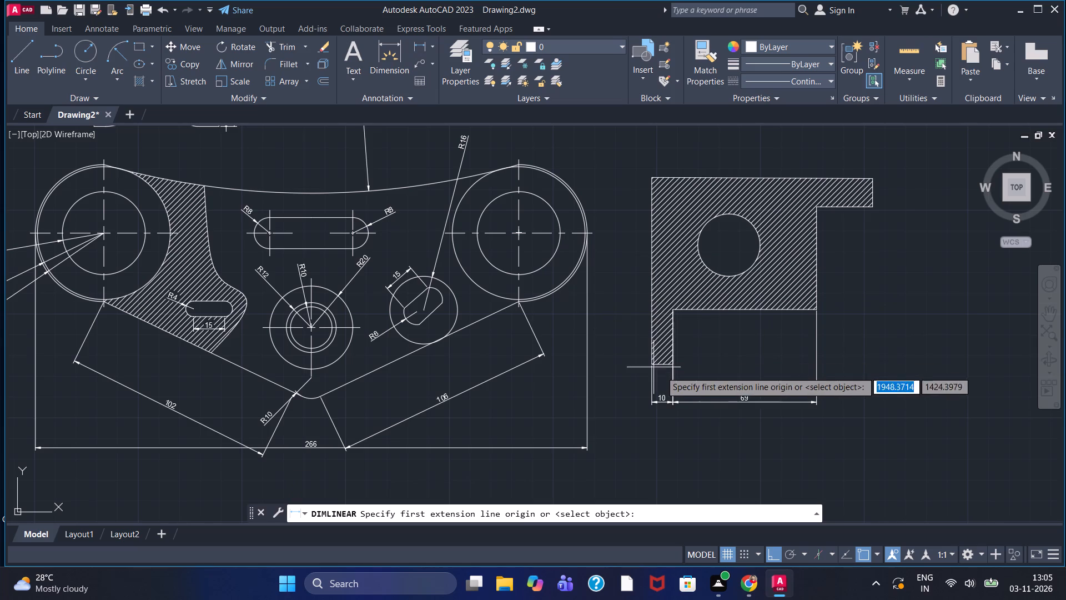
left_click(655, 368)
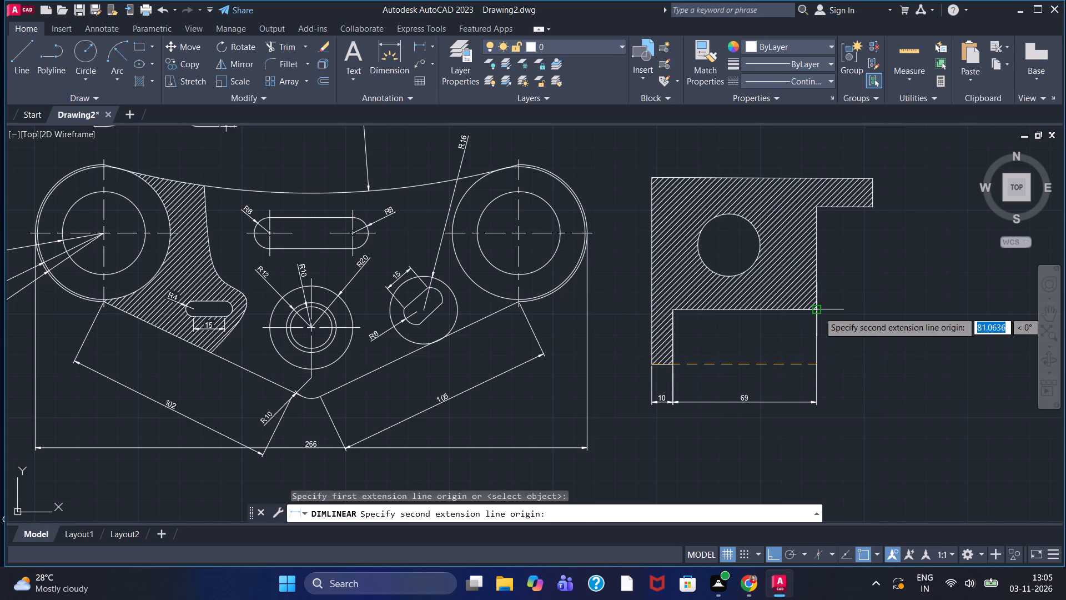
left_click(816, 311)
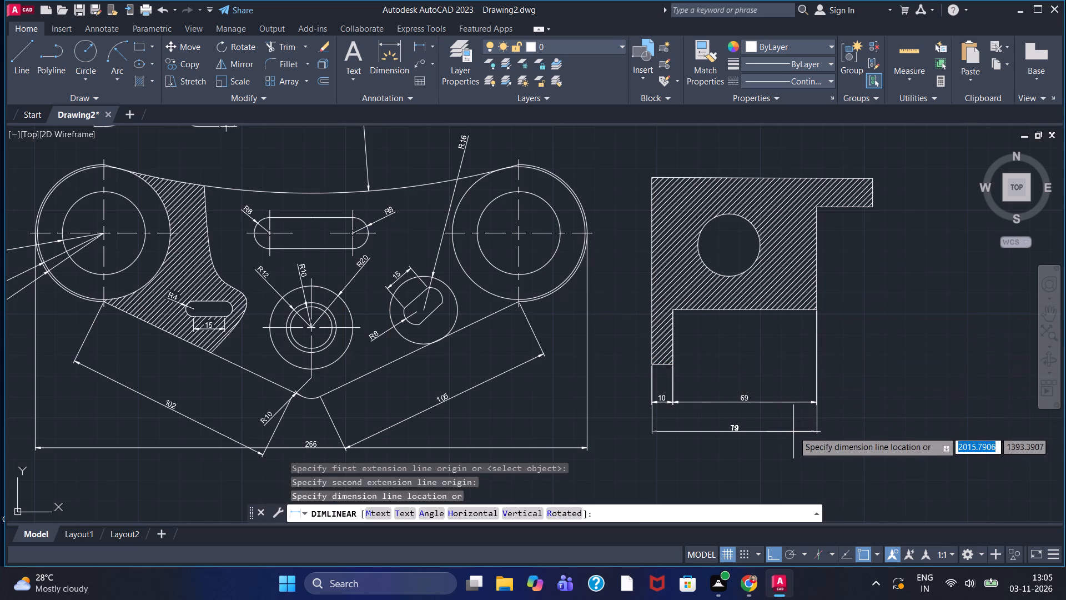
left_click(793, 431)
left_click(417, 46)
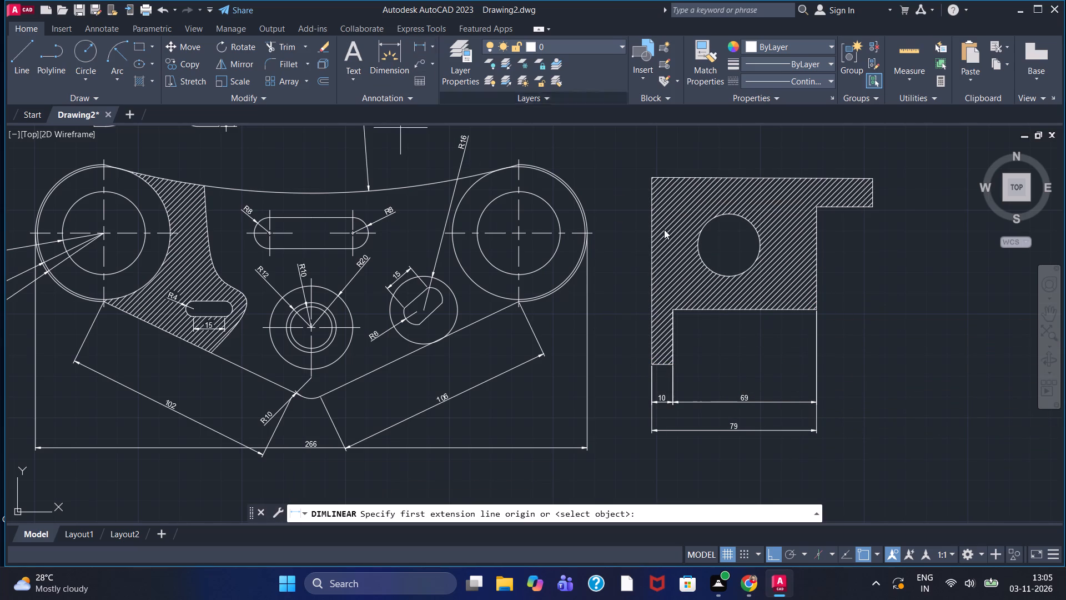
left_click(817, 209)
left_click(869, 206)
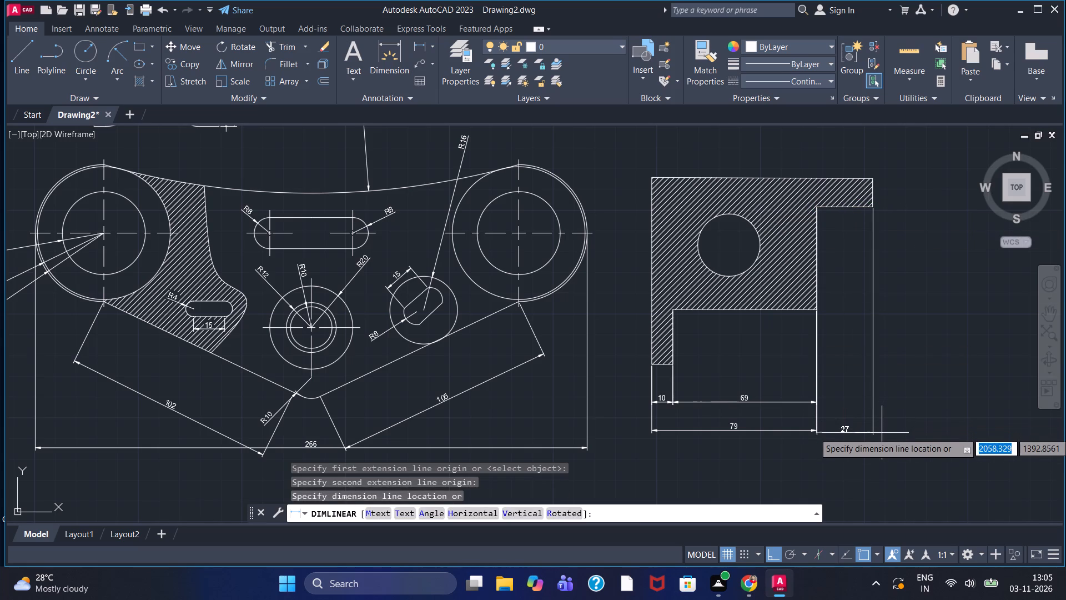
left_click(880, 431)
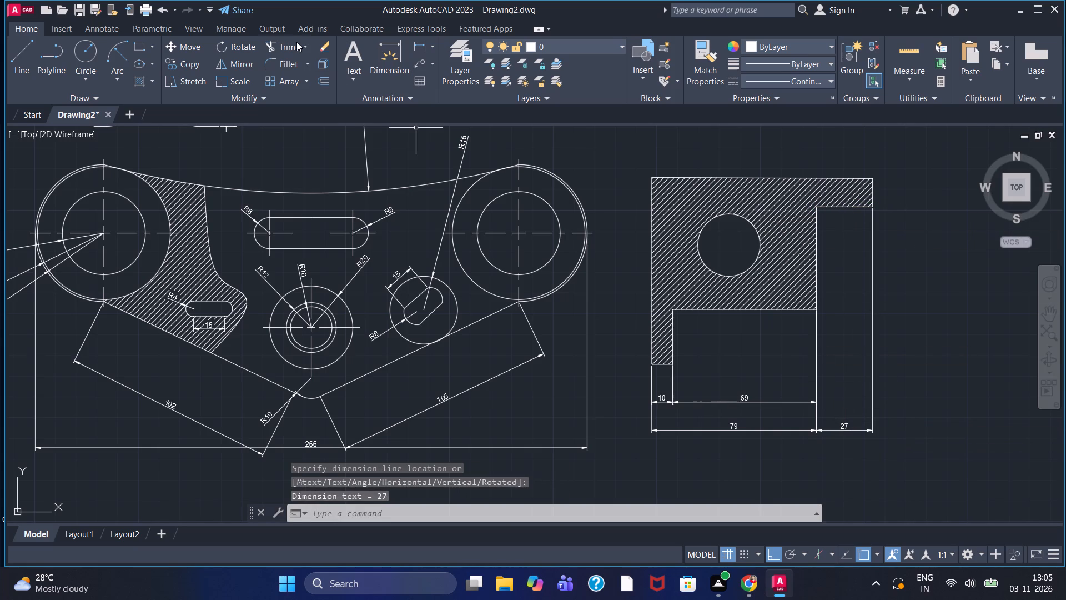
Add vertical linear dimensions to the inner step edge and the arm's end edge, aligned on the arm side of the stepped shape.
left_click(420, 43)
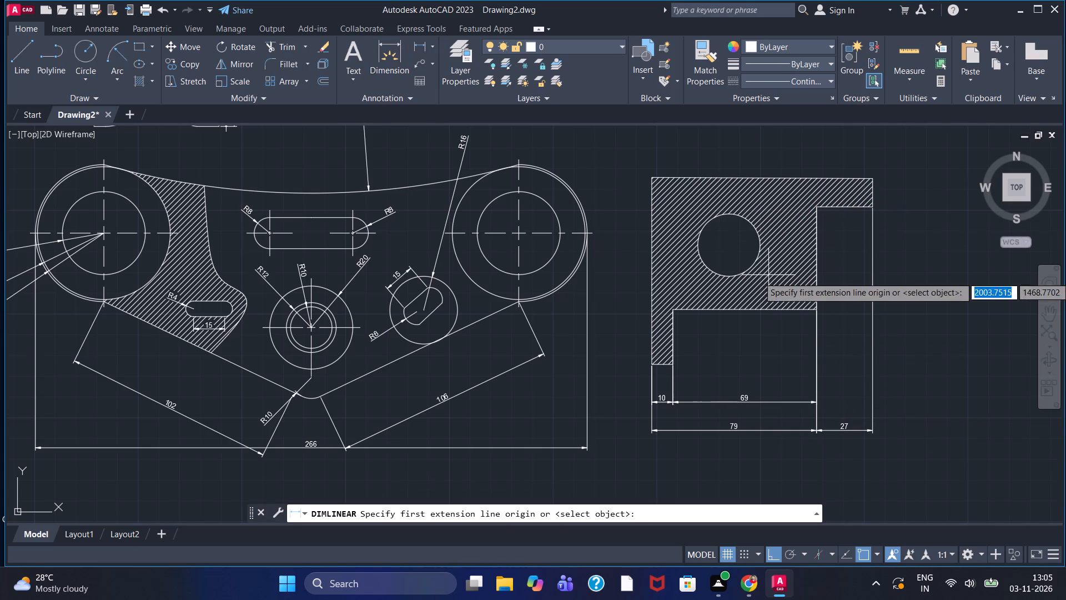
left_click_drag(818, 314, 819, 303)
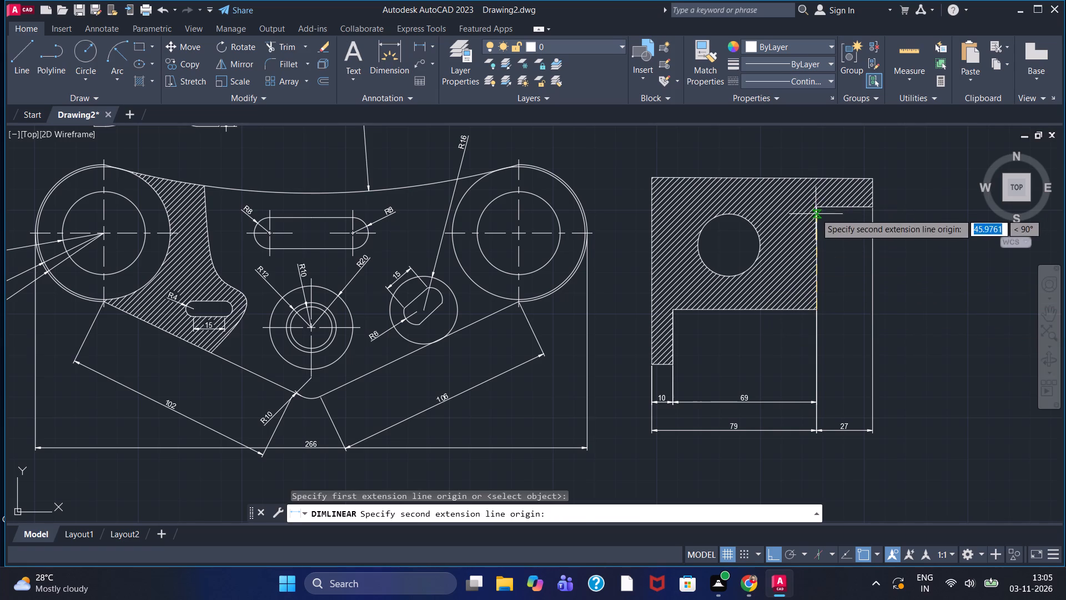
left_click(816, 212)
left_click(916, 282)
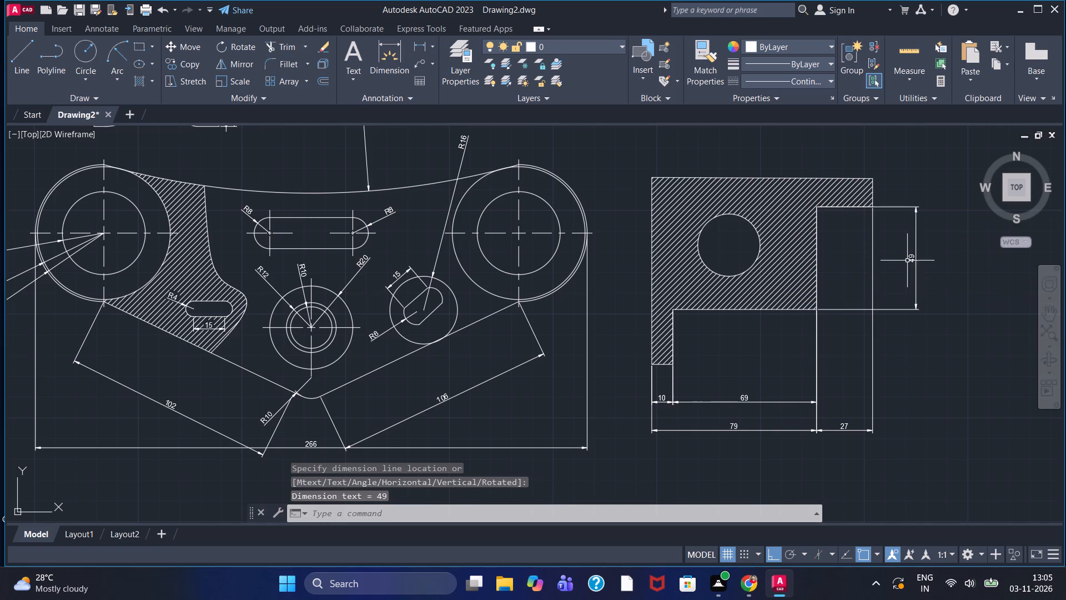
left_click(419, 44)
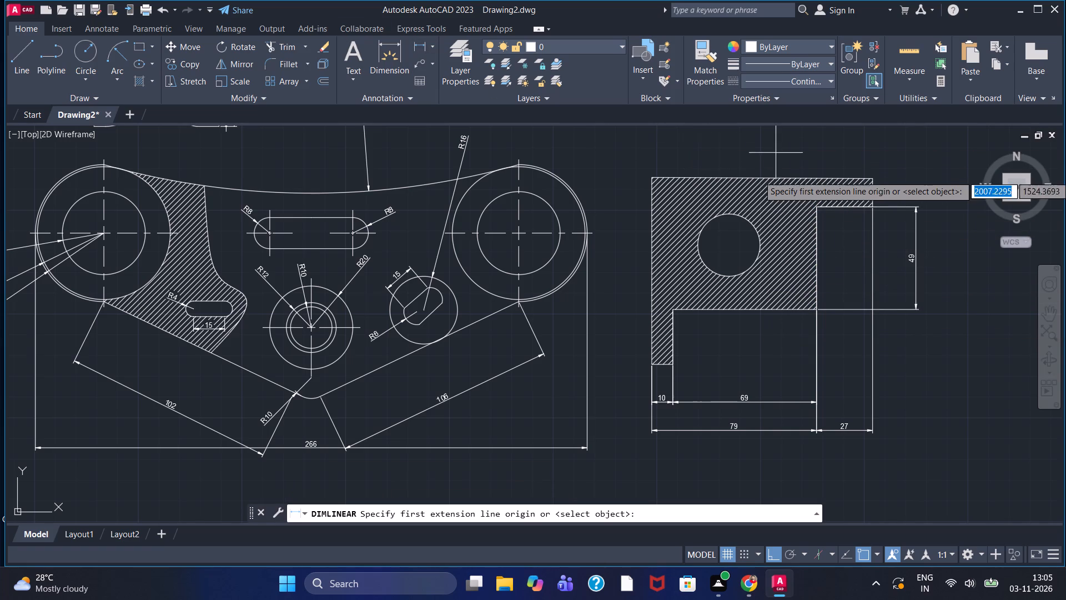
left_click(869, 182)
left_click(875, 208)
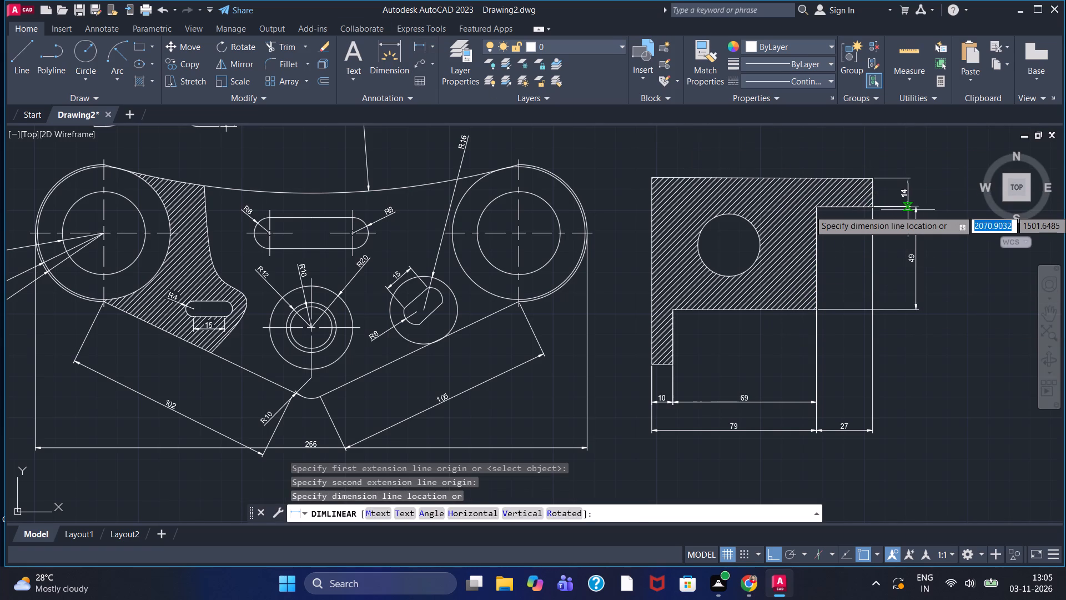
left_click(914, 209)
Dimension the stepped shape's overall width above its top edge and its overall height beside its long vertical edge.
middle_click_drag(813, 161, 823, 191)
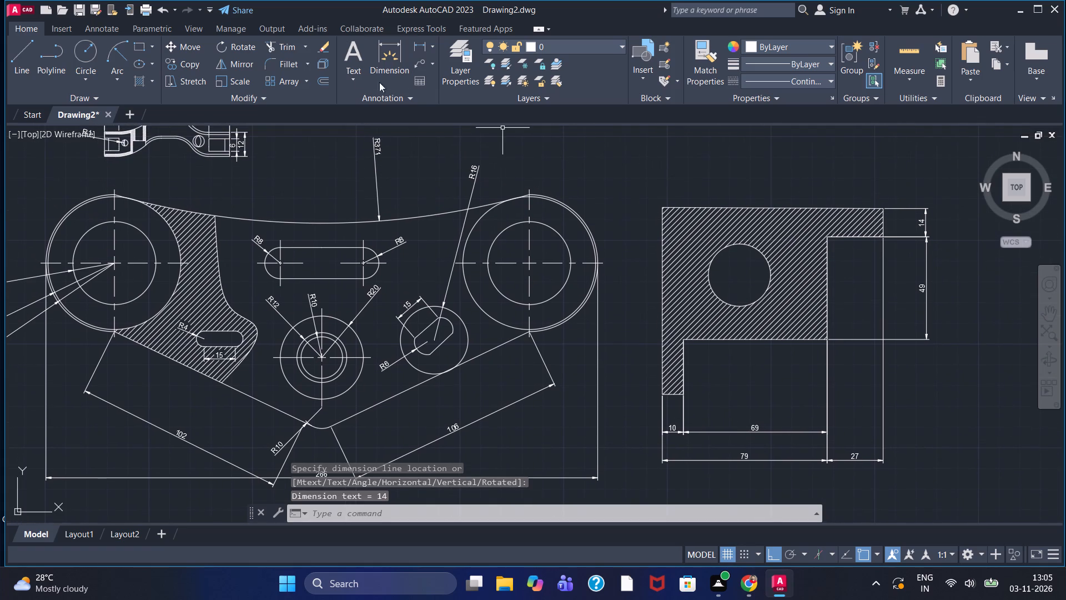
left_click(415, 47)
left_click(663, 208)
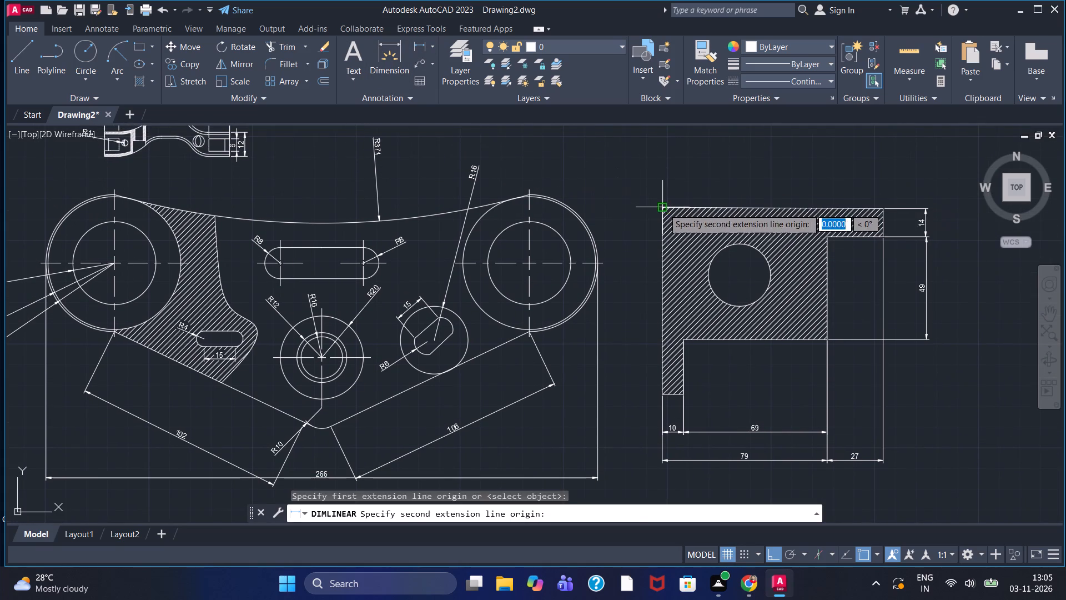
left_click(881, 209)
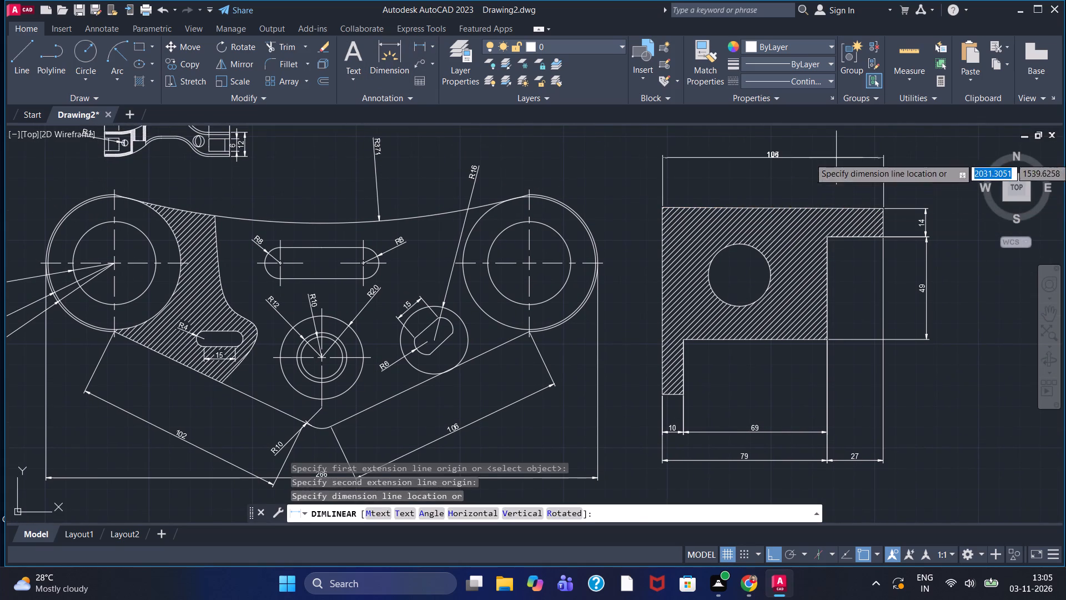
left_click(836, 158)
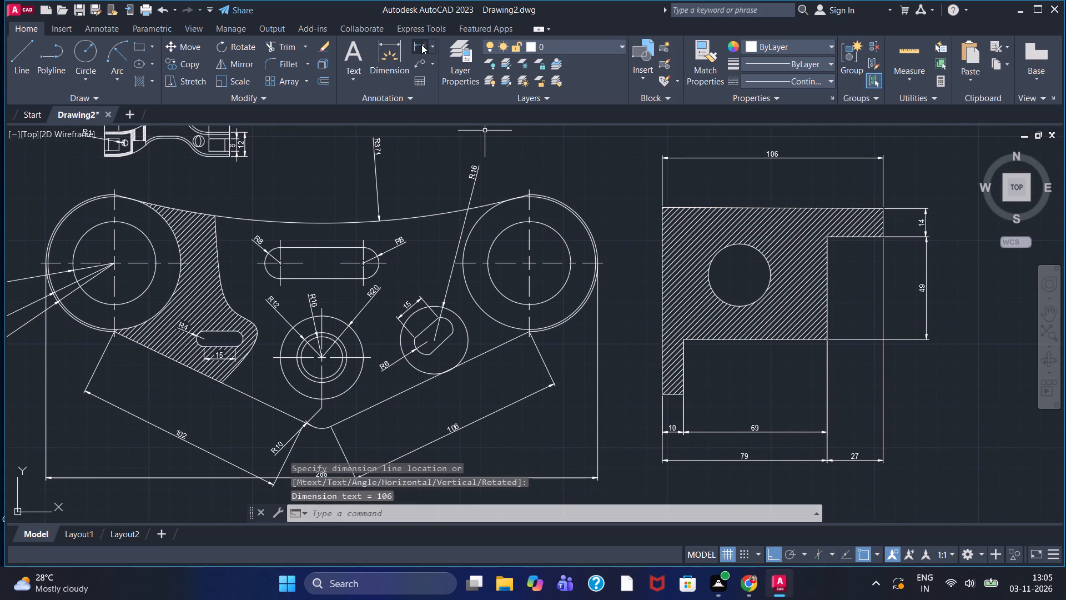
left_click(421, 44)
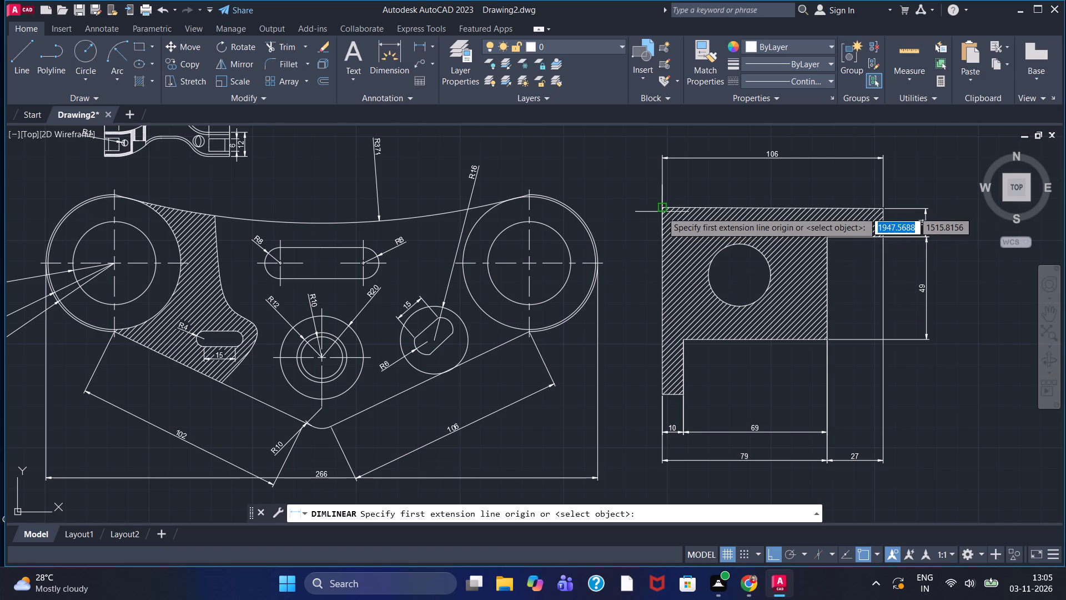
left_click(662, 212)
left_click(665, 391)
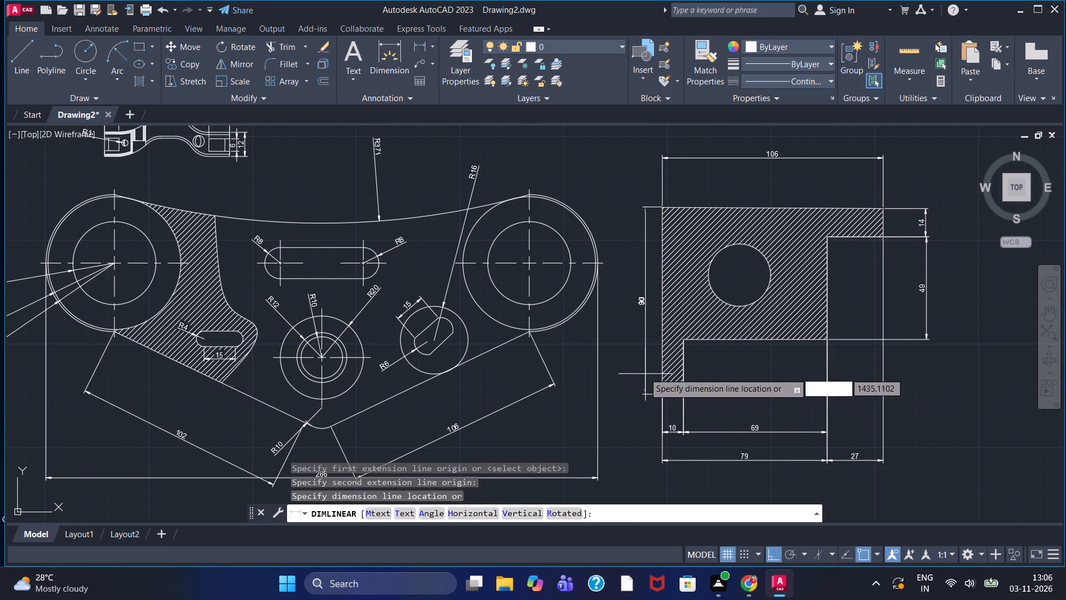
left_click(642, 369)
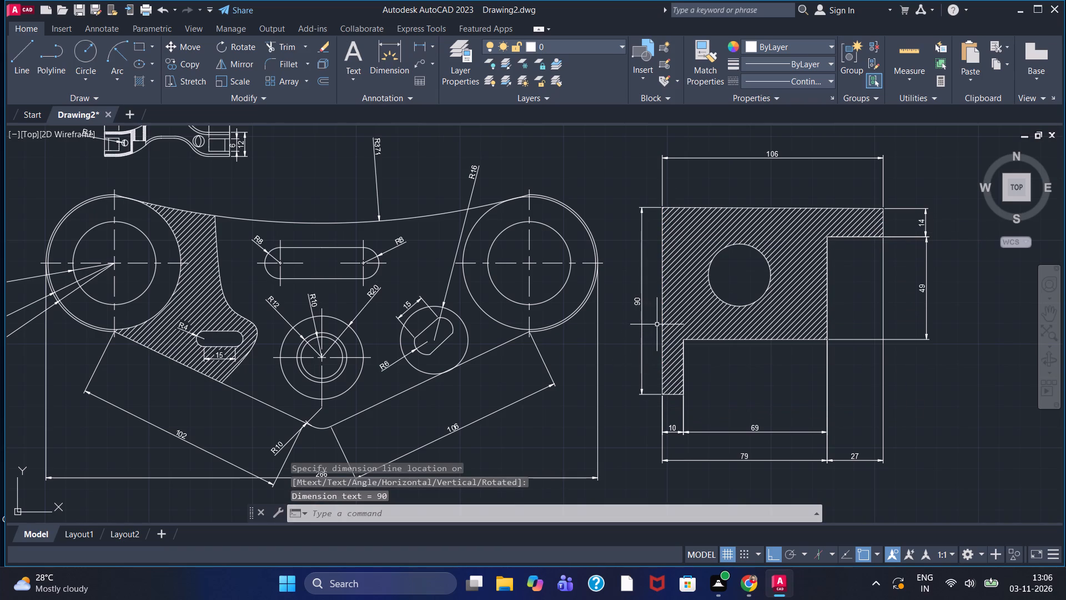
Add a horizontal linear dimension between the midpoints of the long vertical edge and the inner step edge, with its line crossing the circle.
left_click(420, 47)
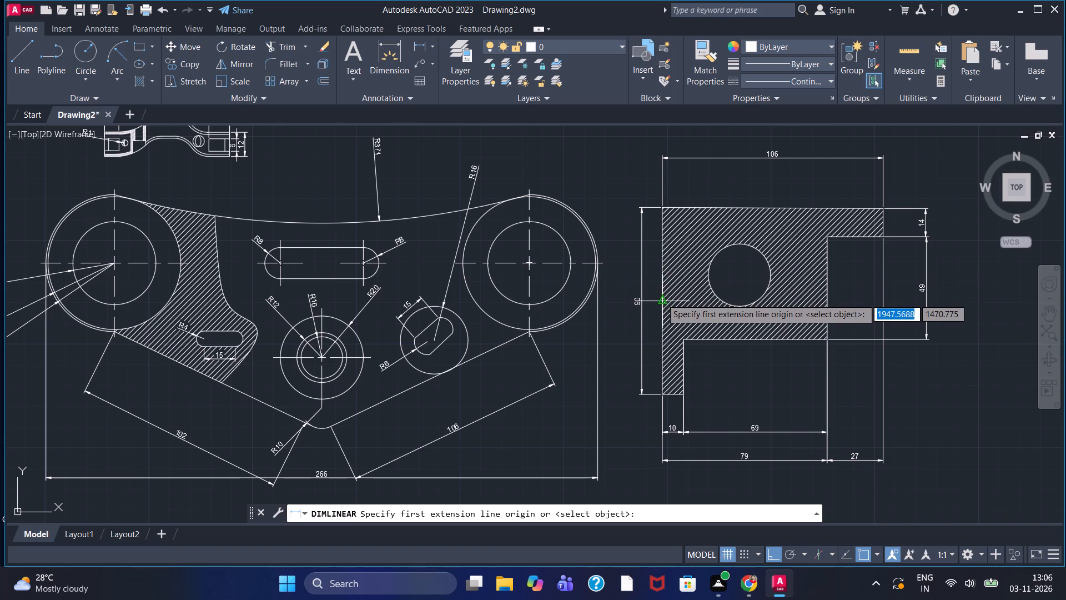
left_click(661, 302)
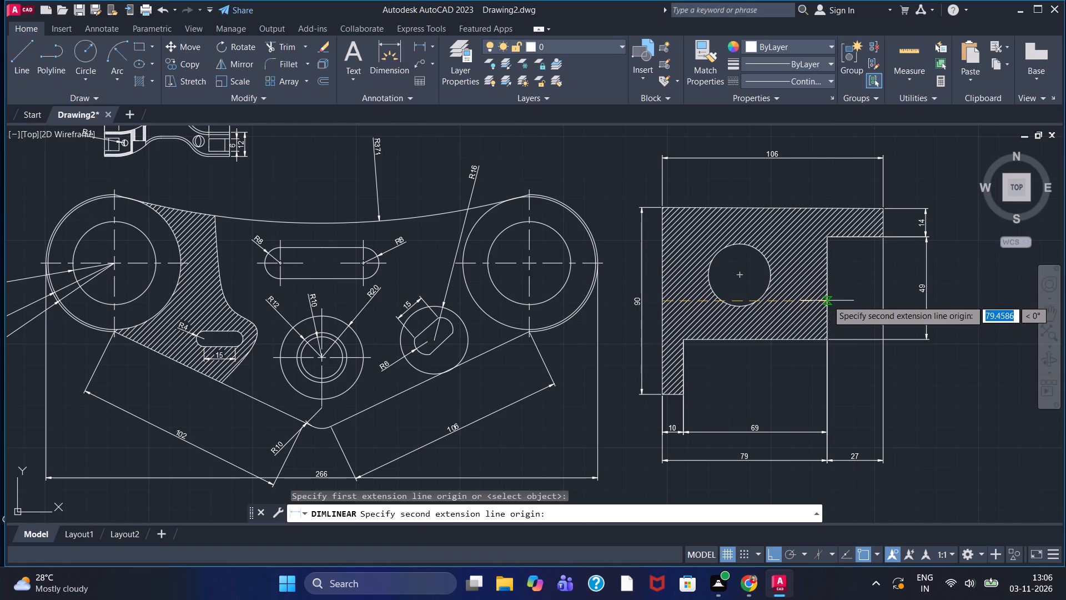
left_click(827, 290)
left_click(798, 281)
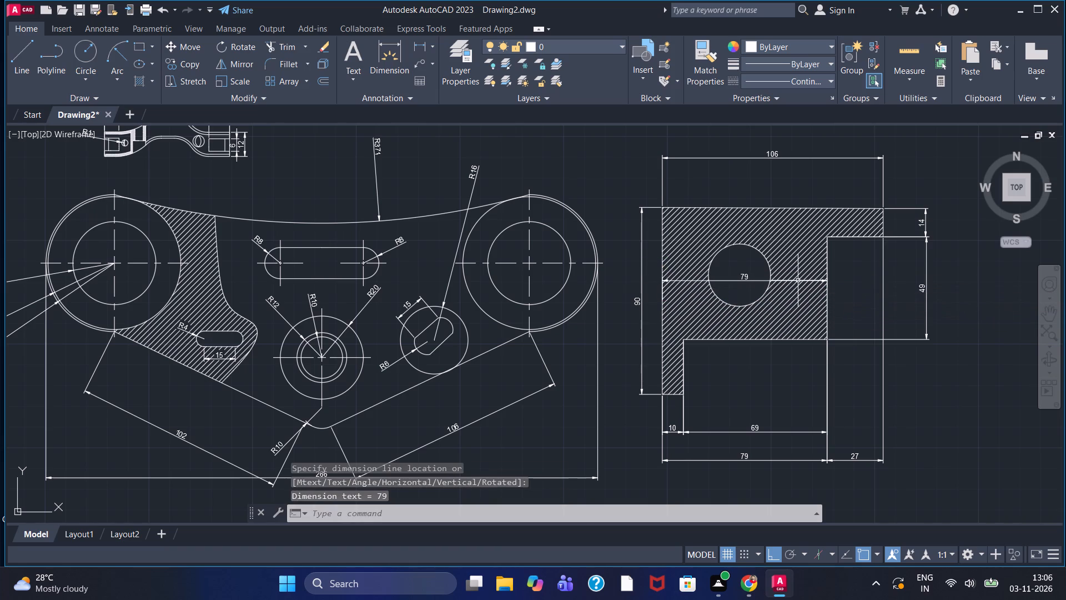
Add a radius dimension to the circle in the hatched stepped shape, placing its text above the circle near the top edge.
left_click(430, 46)
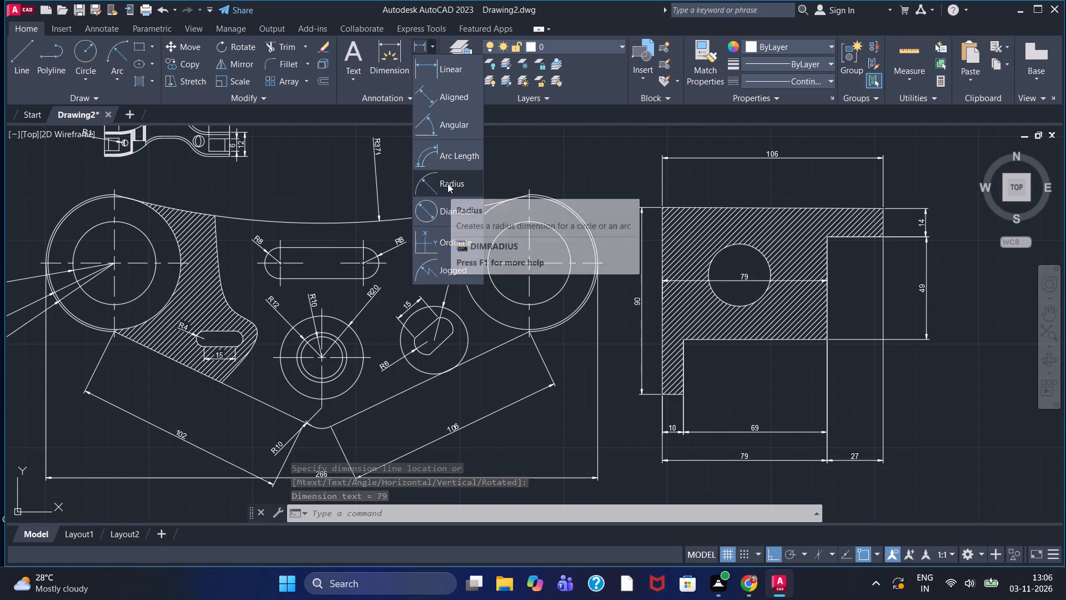
left_click(447, 183)
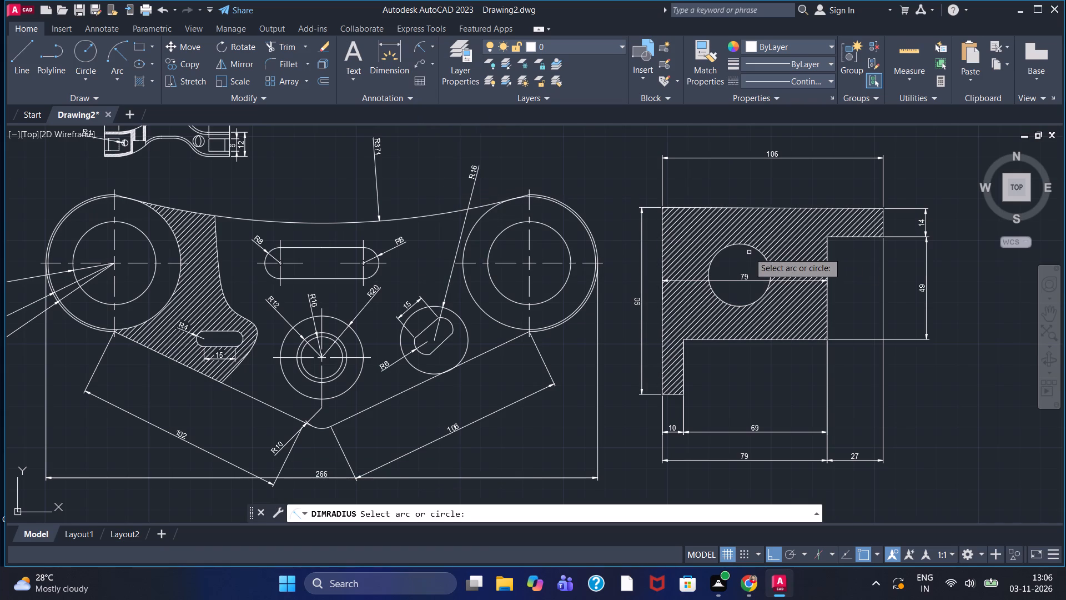
left_click(750, 247)
left_click(804, 183)
Draw a circle of radius 50 in the empty space above the stepped shape.
scroll(806, 187, "down", 1)
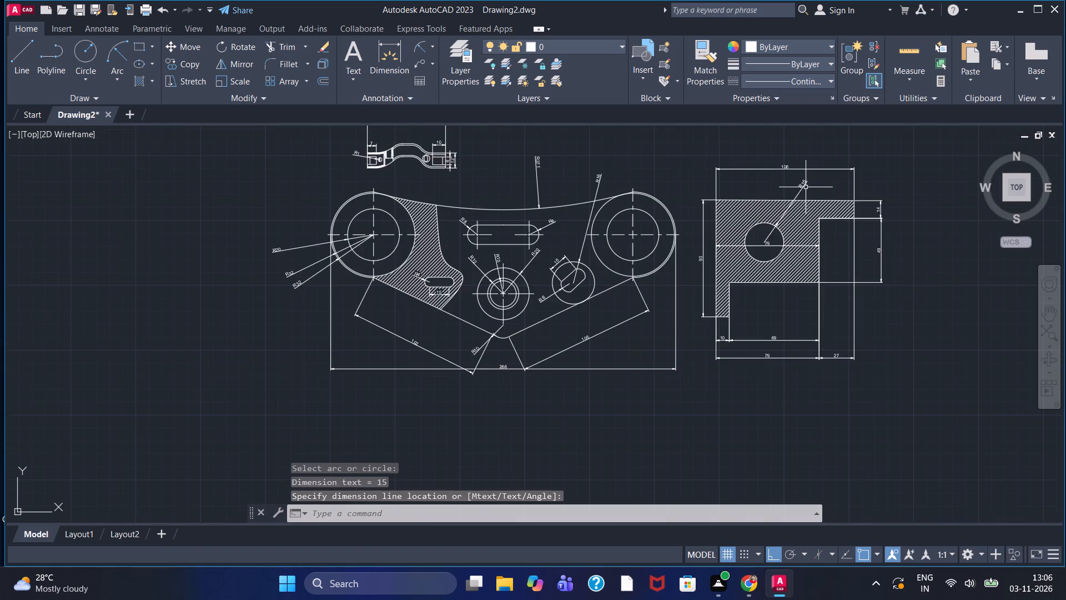
scroll(829, 231, "down", 1)
middle_click_drag(1013, 350, 703, 316)
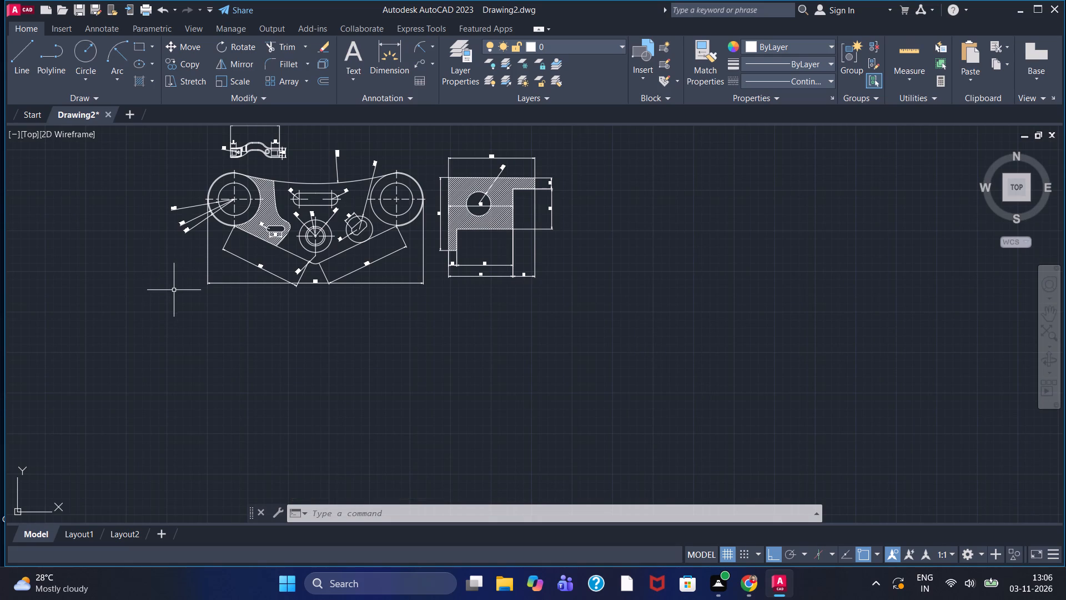
middle_click_drag(612, 298, 458, 380)
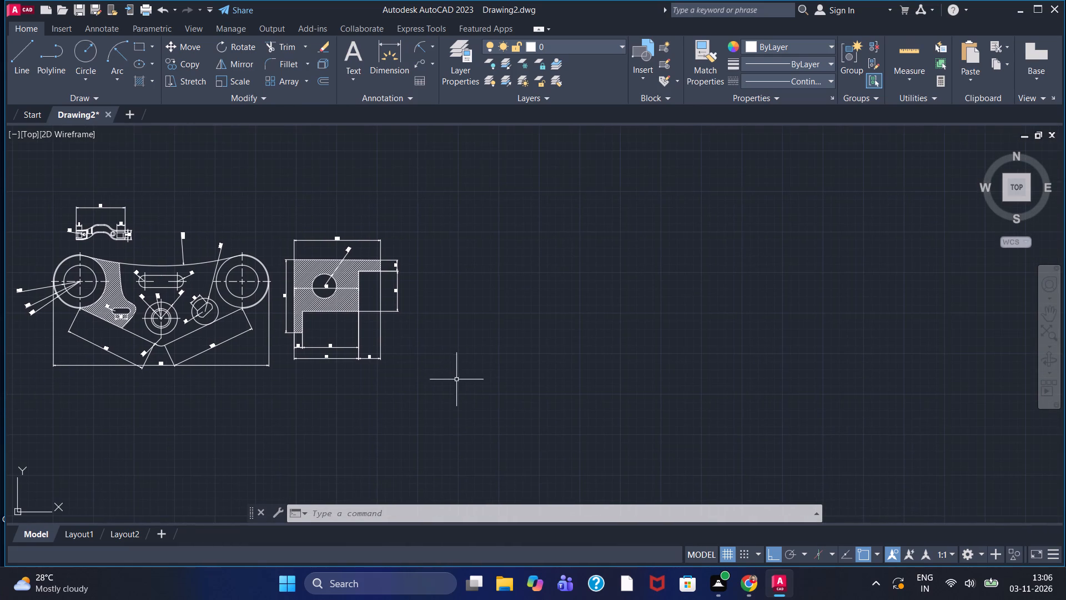
left_click(84, 52)
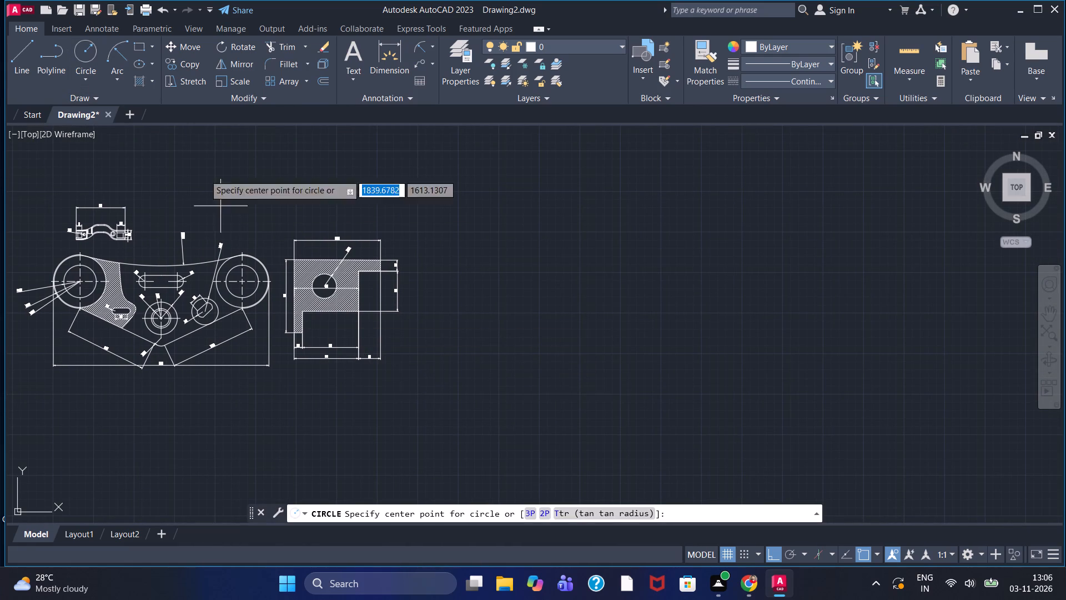
left_click(288, 168)
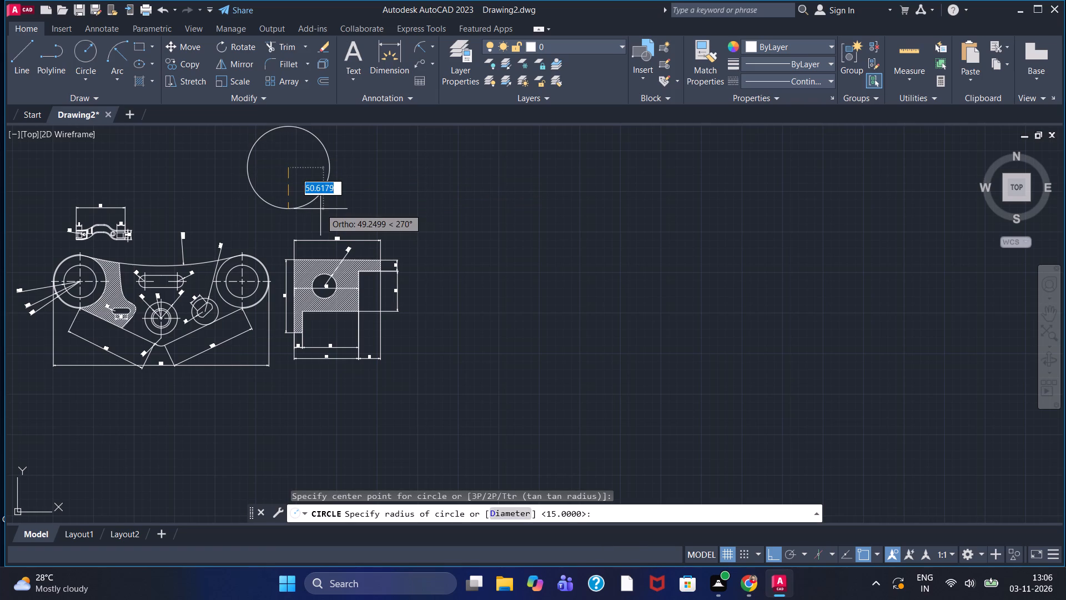
type("50")
key("Return")
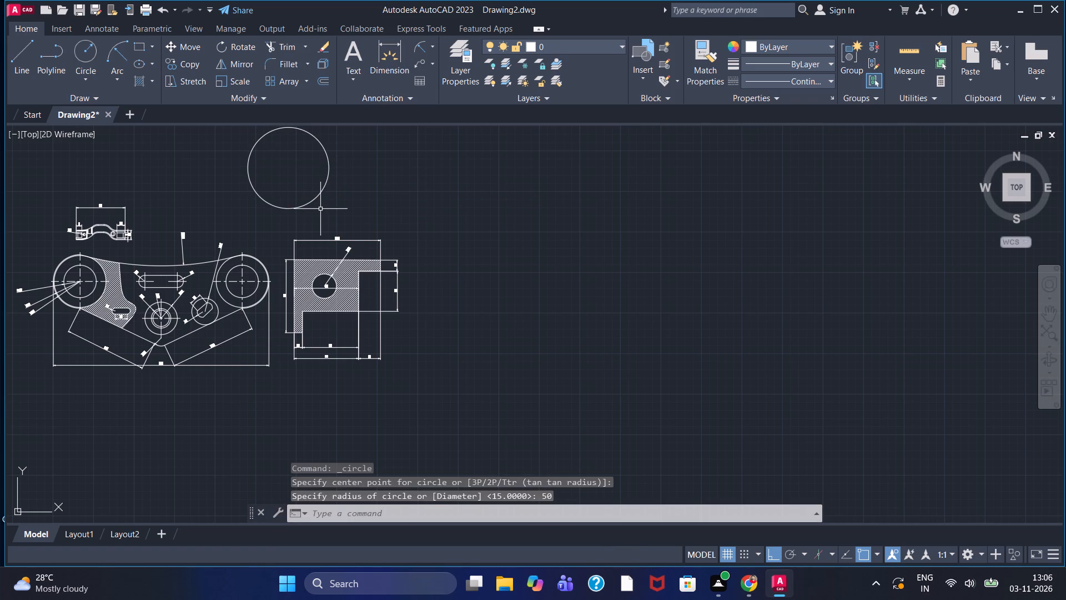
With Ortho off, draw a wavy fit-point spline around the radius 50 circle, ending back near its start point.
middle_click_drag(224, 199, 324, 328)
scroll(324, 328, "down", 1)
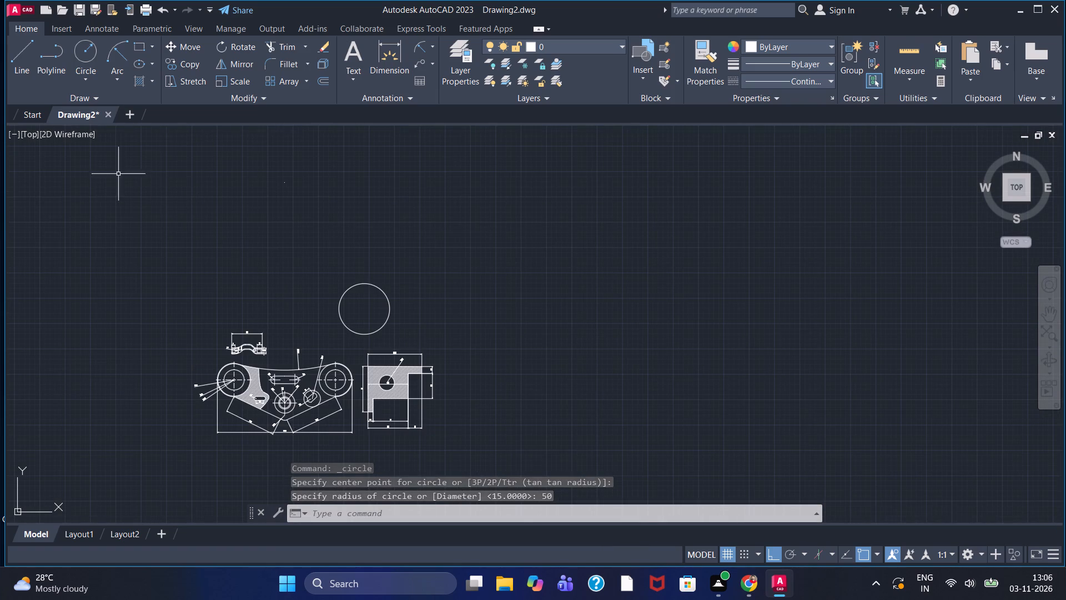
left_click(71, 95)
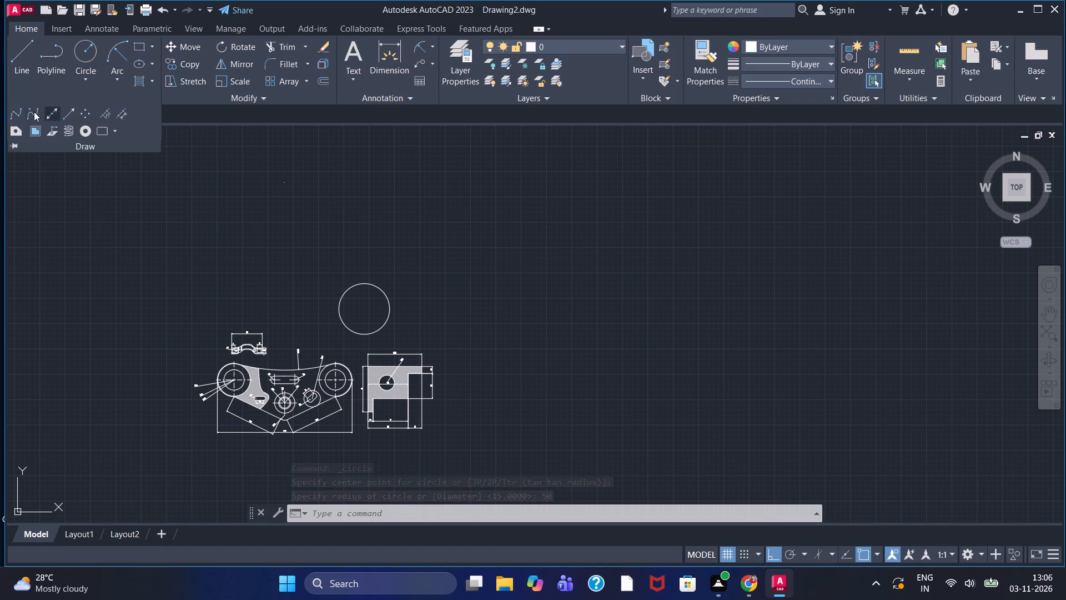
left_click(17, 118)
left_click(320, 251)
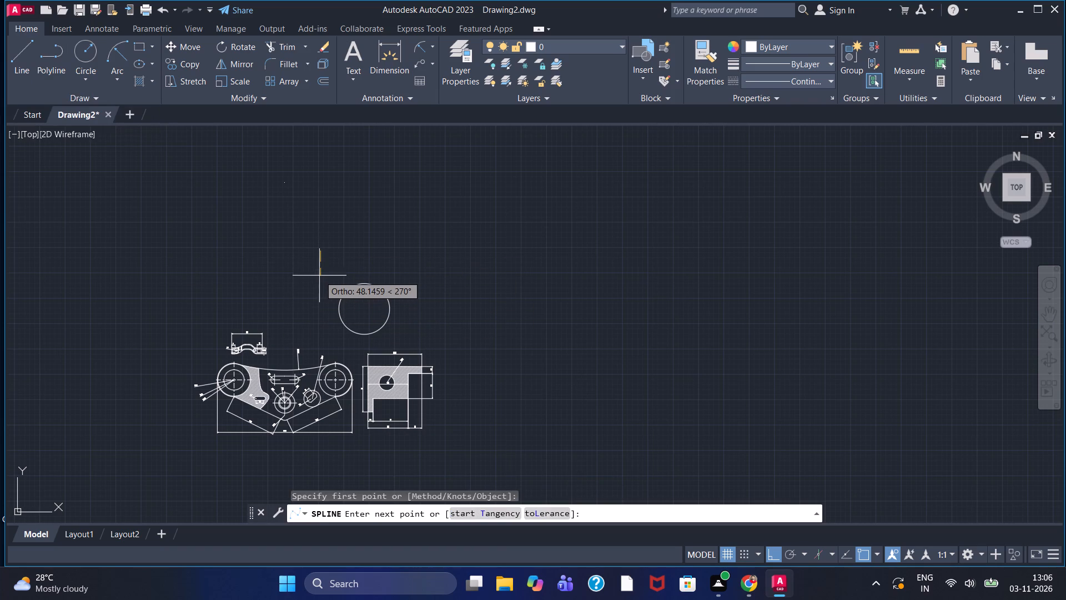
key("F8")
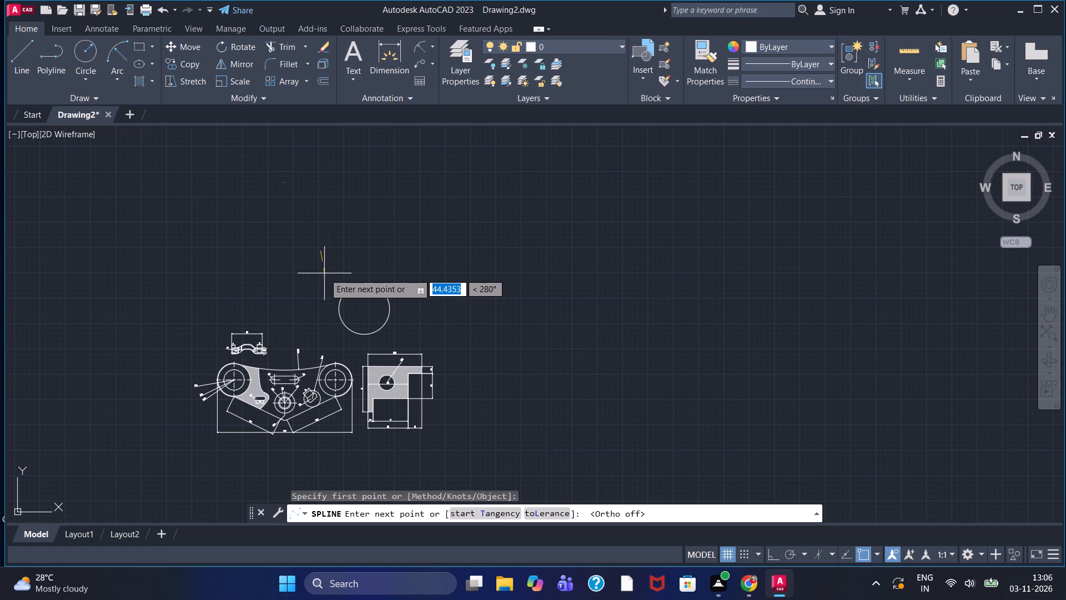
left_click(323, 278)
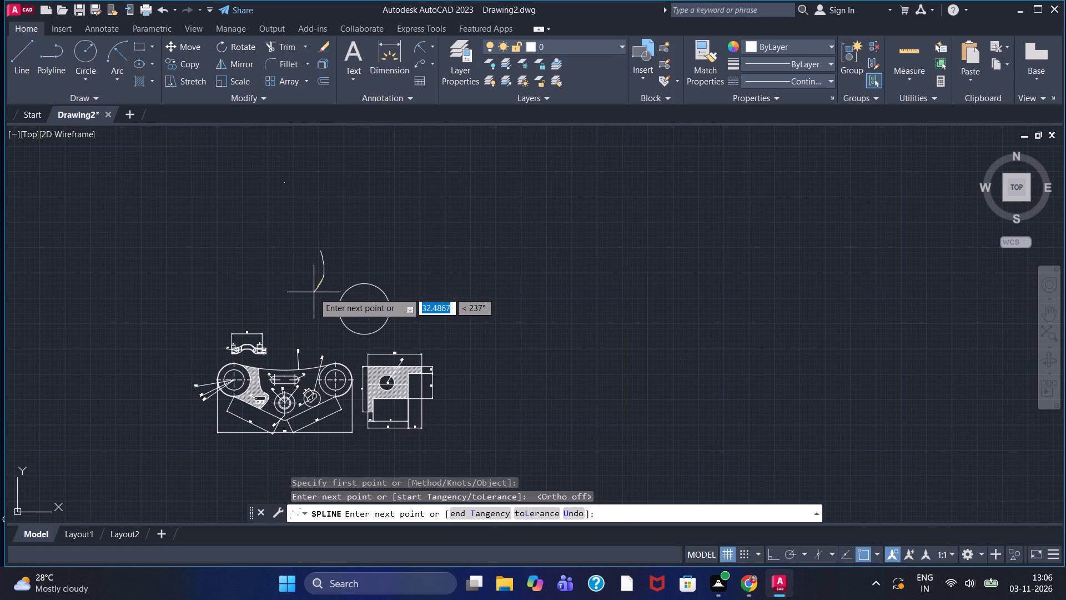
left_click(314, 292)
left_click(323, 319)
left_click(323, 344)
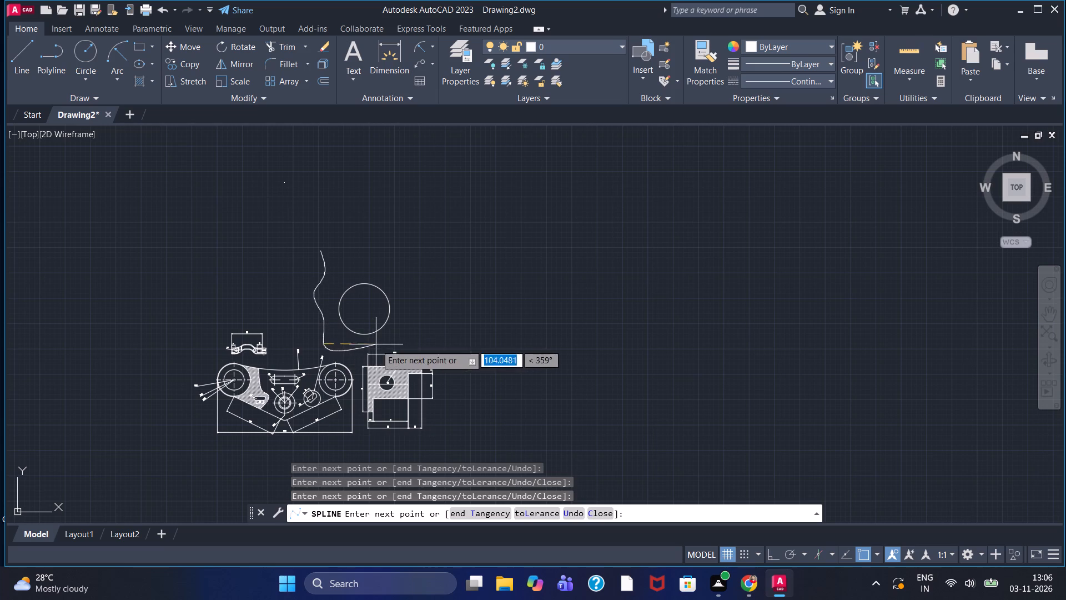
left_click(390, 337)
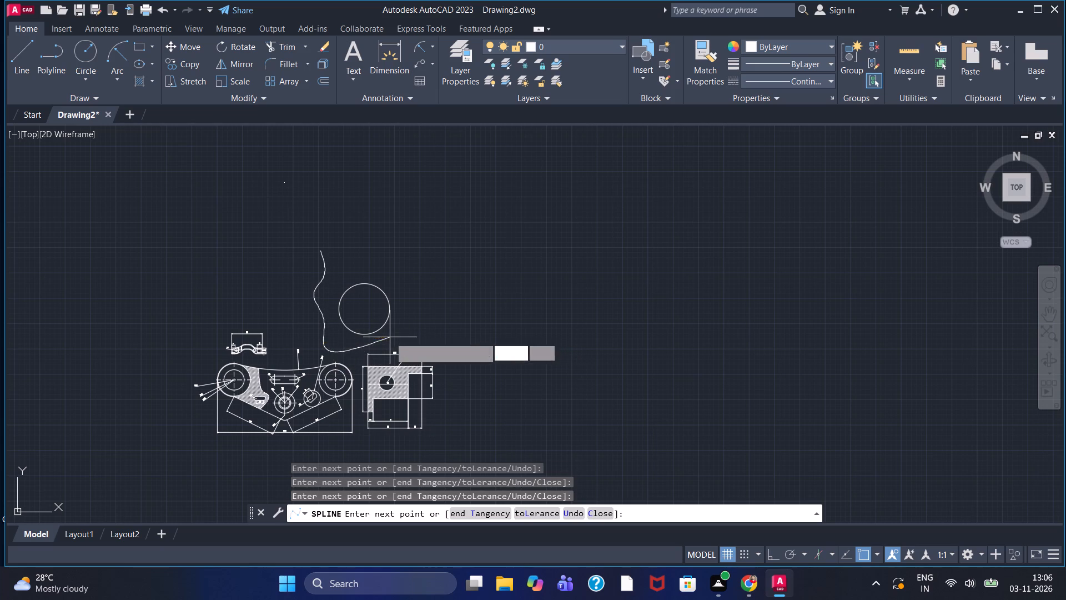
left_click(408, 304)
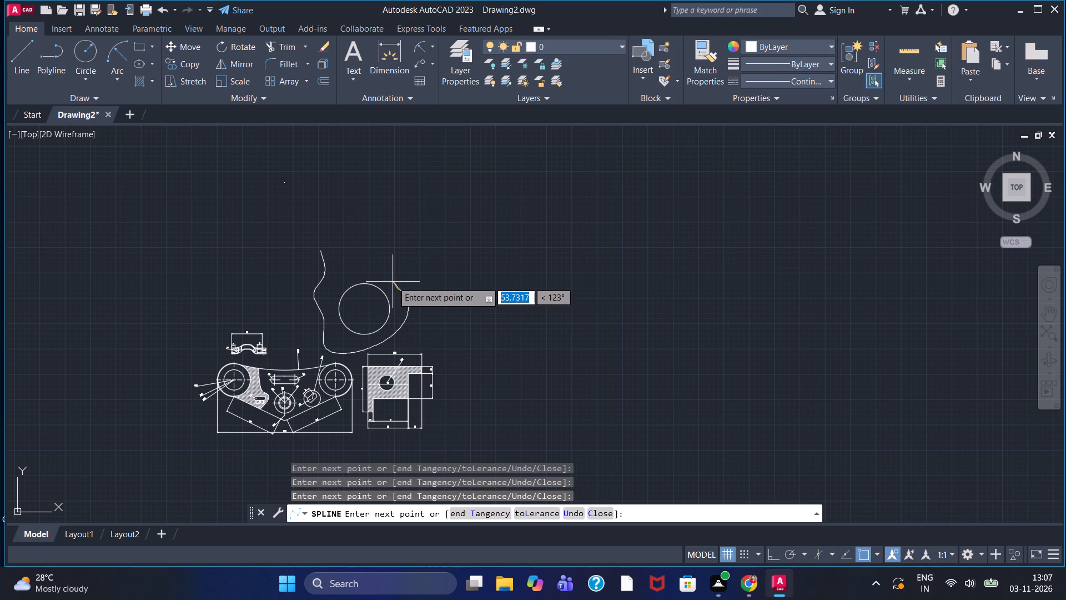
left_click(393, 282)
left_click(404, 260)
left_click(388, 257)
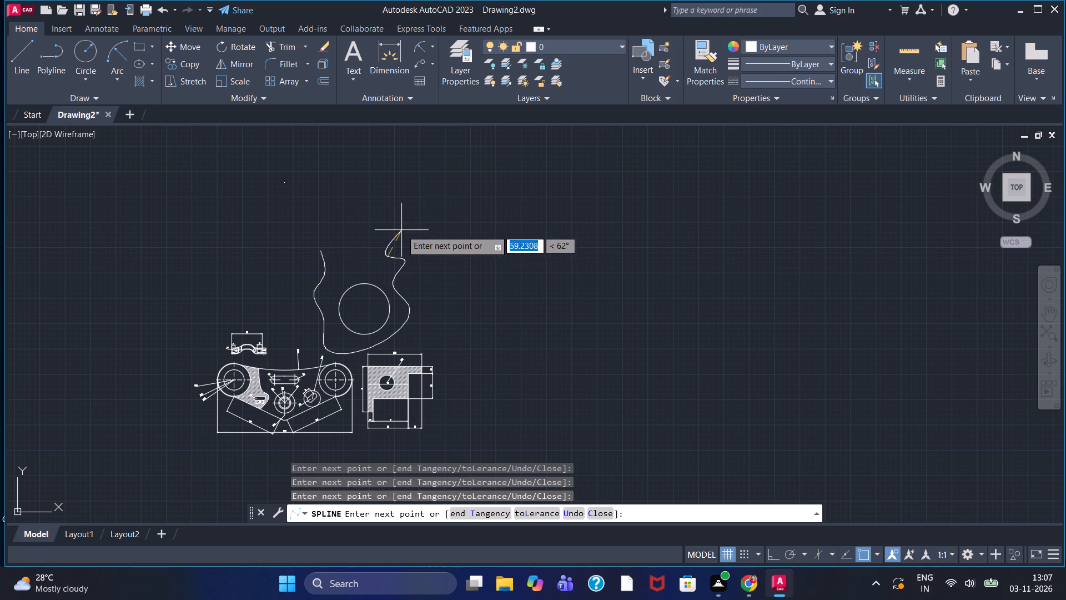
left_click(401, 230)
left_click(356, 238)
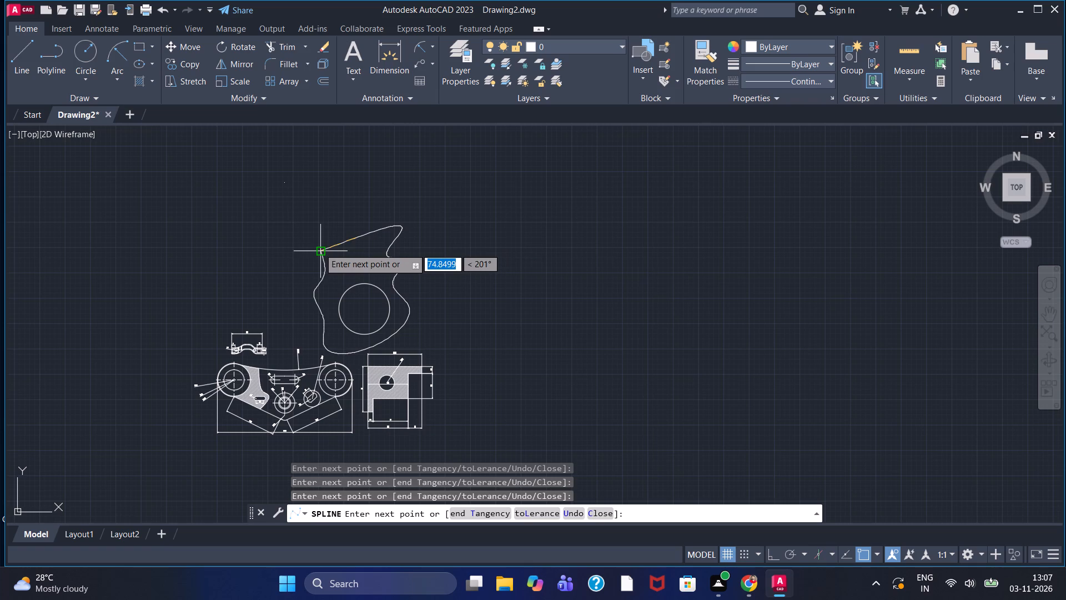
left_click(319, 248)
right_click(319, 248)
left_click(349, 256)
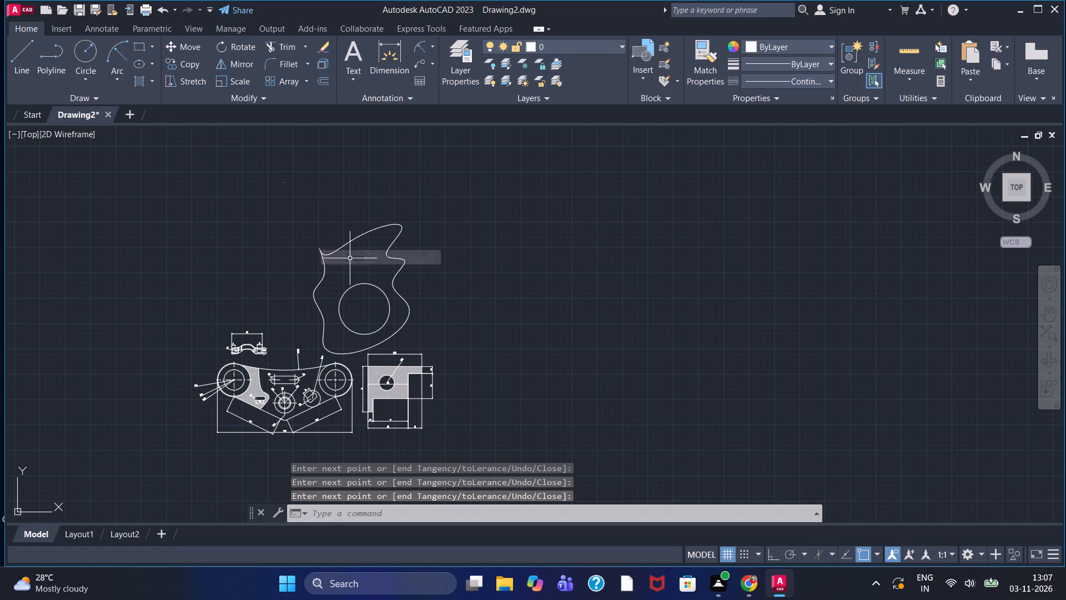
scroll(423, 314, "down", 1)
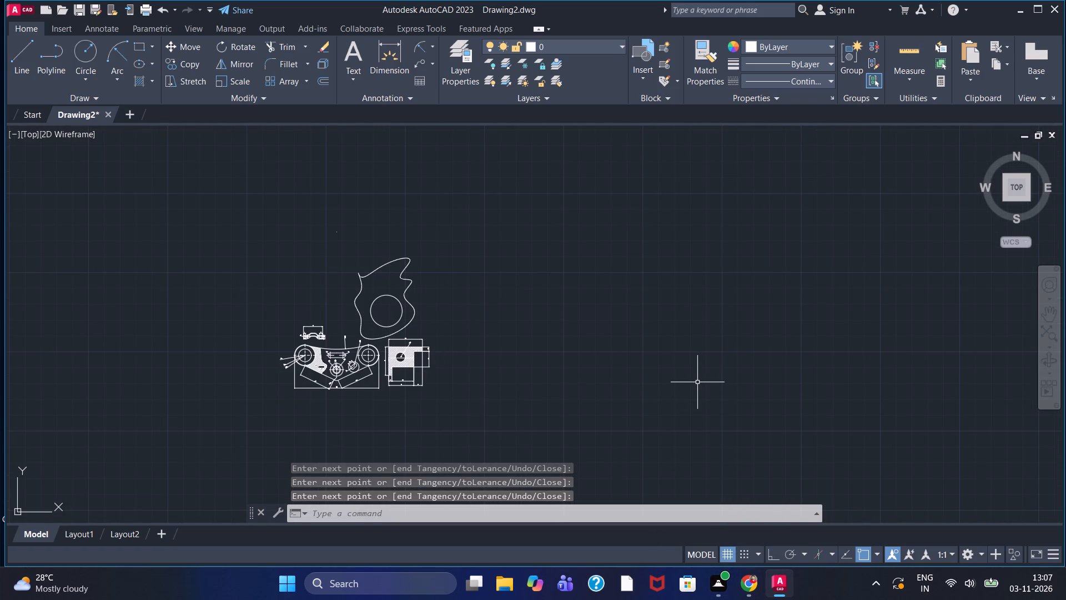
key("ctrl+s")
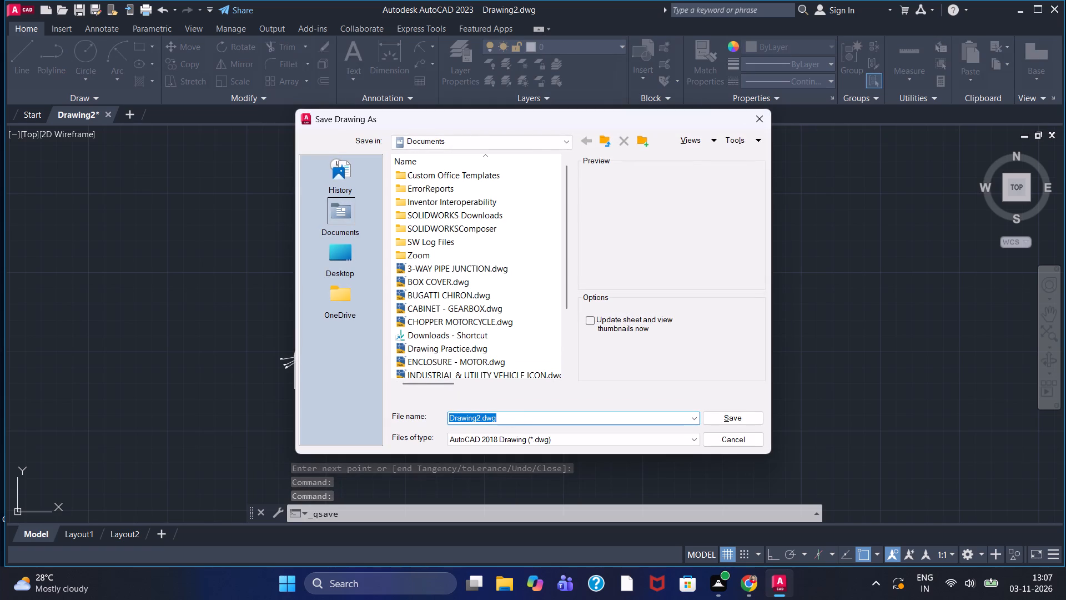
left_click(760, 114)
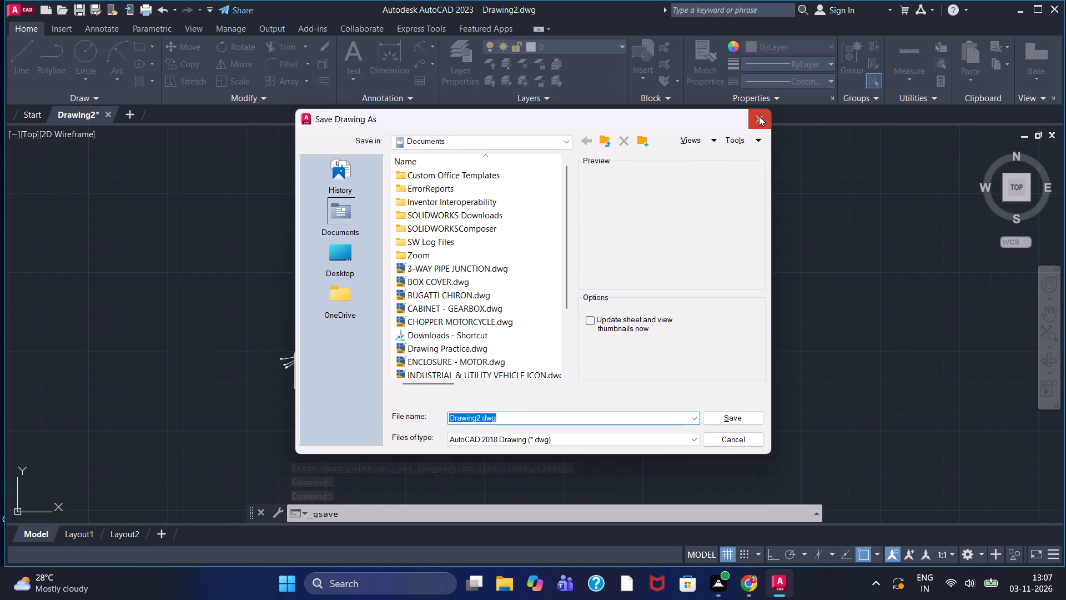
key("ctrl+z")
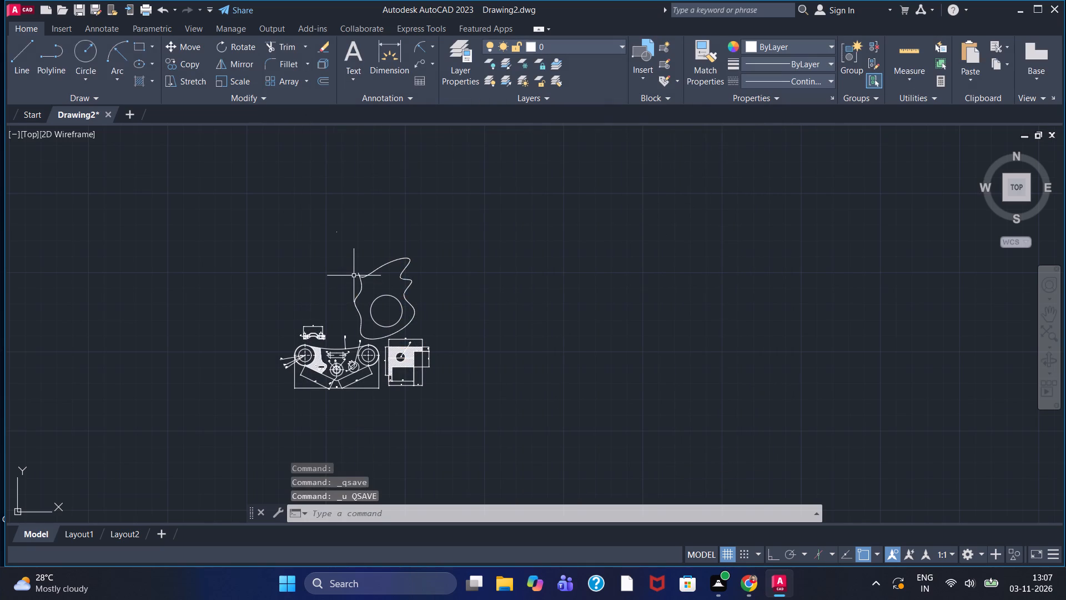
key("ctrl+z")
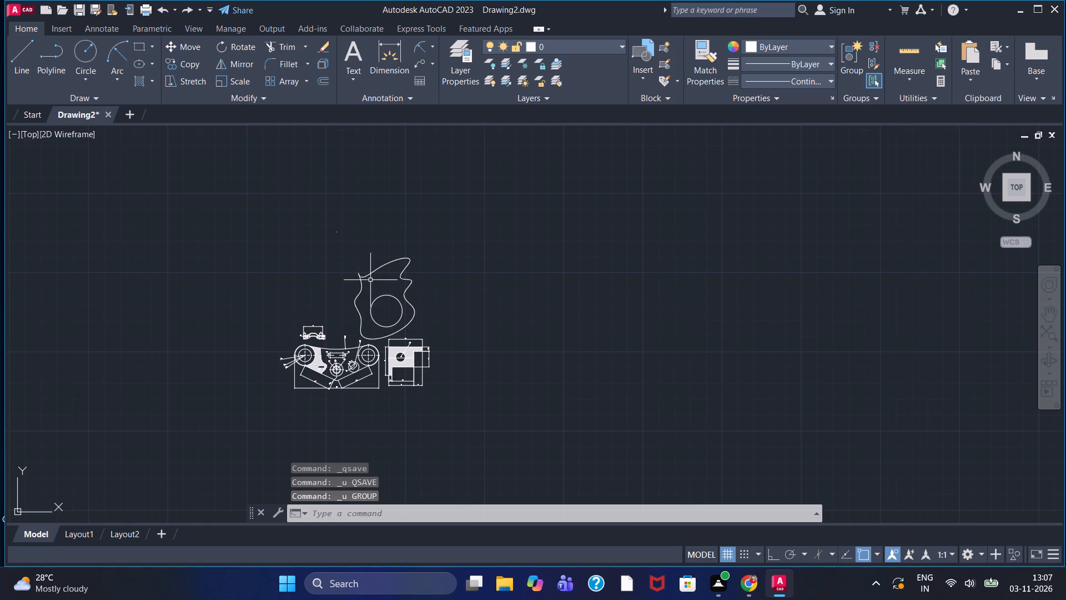
Erase the wavy spline and the radius 50 circle above the stepped shape.
left_click(370, 272)
key("Delete")
scroll(379, 296, "up", 2)
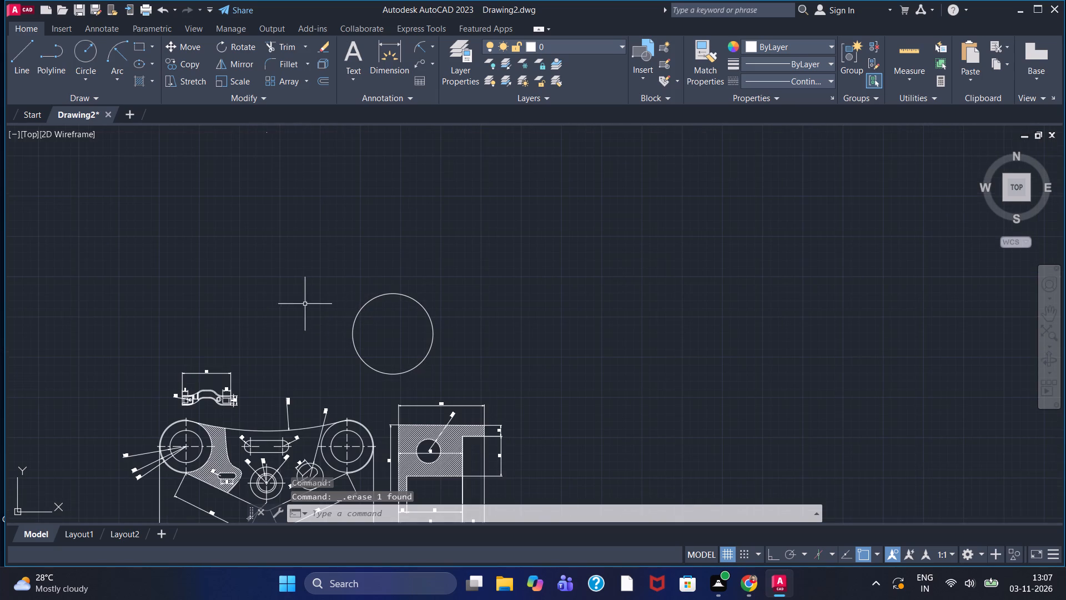
left_click(326, 287)
left_click(473, 384)
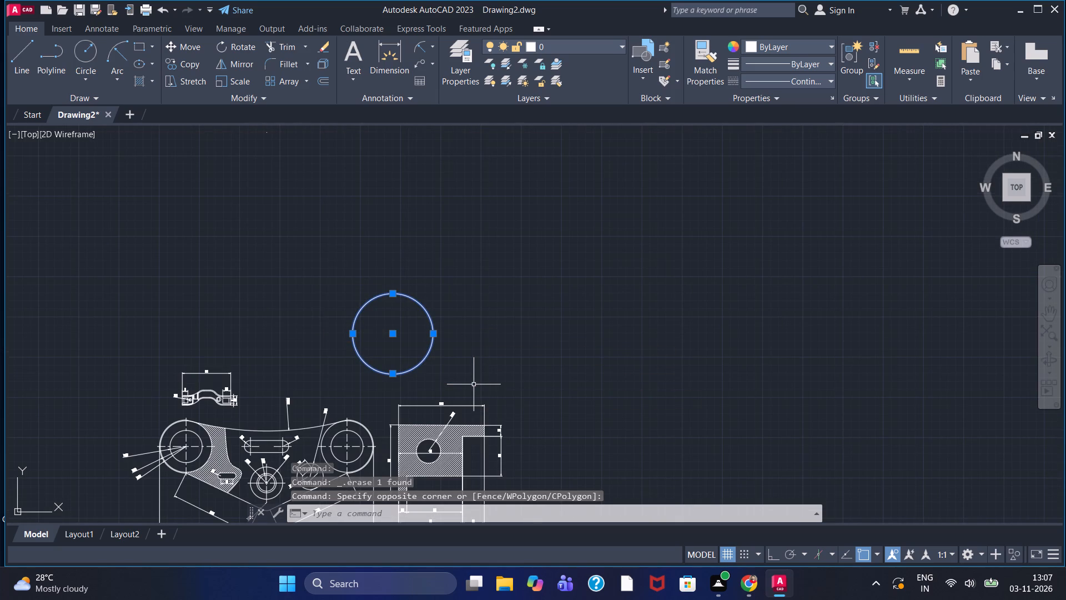
key("Delete")
Save the drawing in the Documents folder under the name TRIPLE CLAMP.
key("ctrl+s")
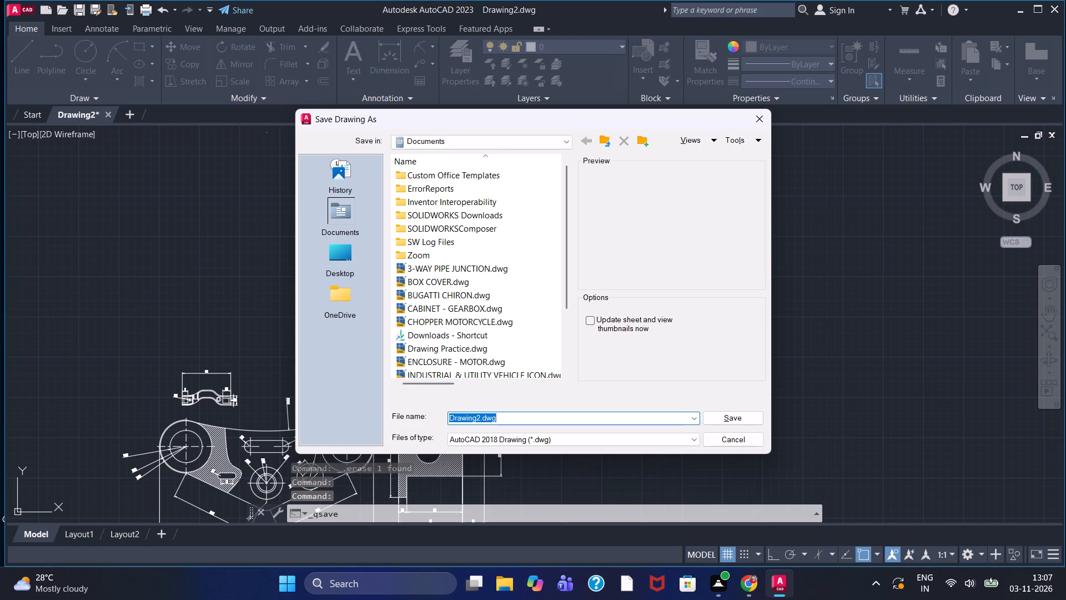
left_click_drag(479, 414, 379, 430)
key("BackSpace")
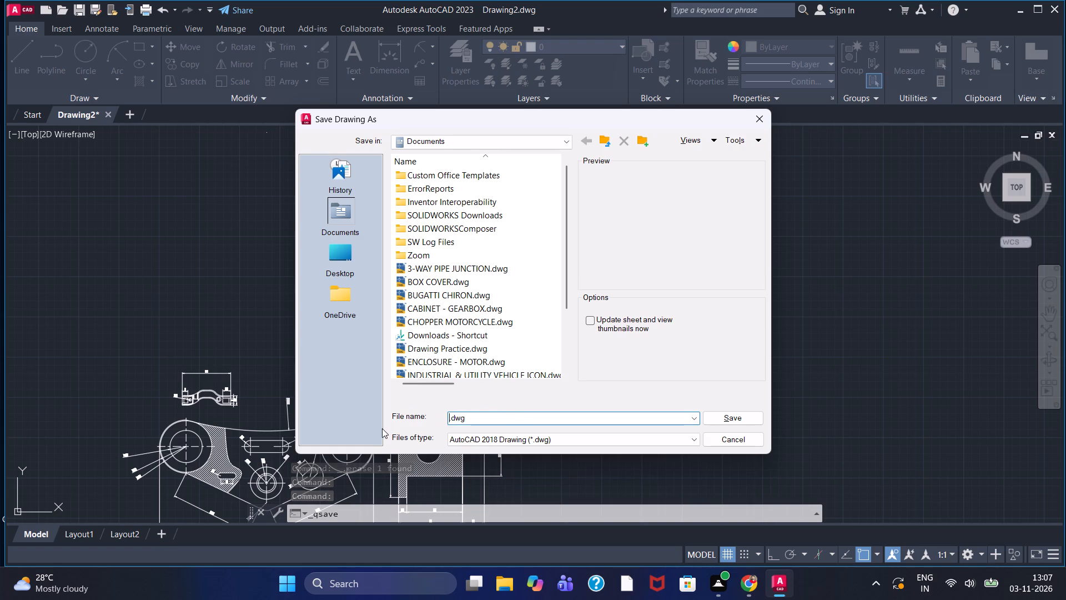
key("ctrl+v")
left_click(724, 417)
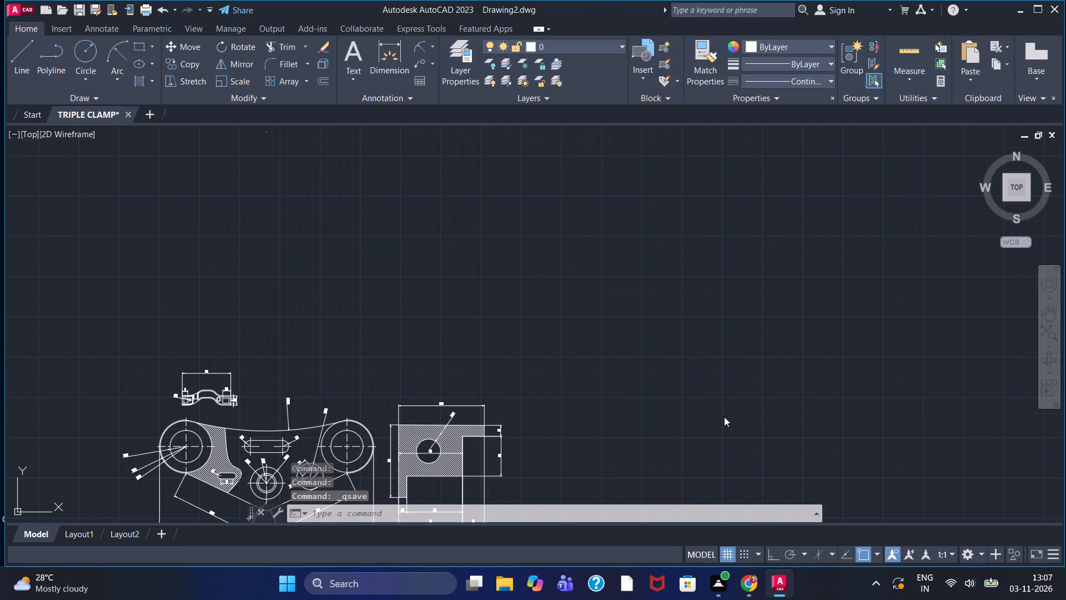
scroll(722, 417, "down", 2)
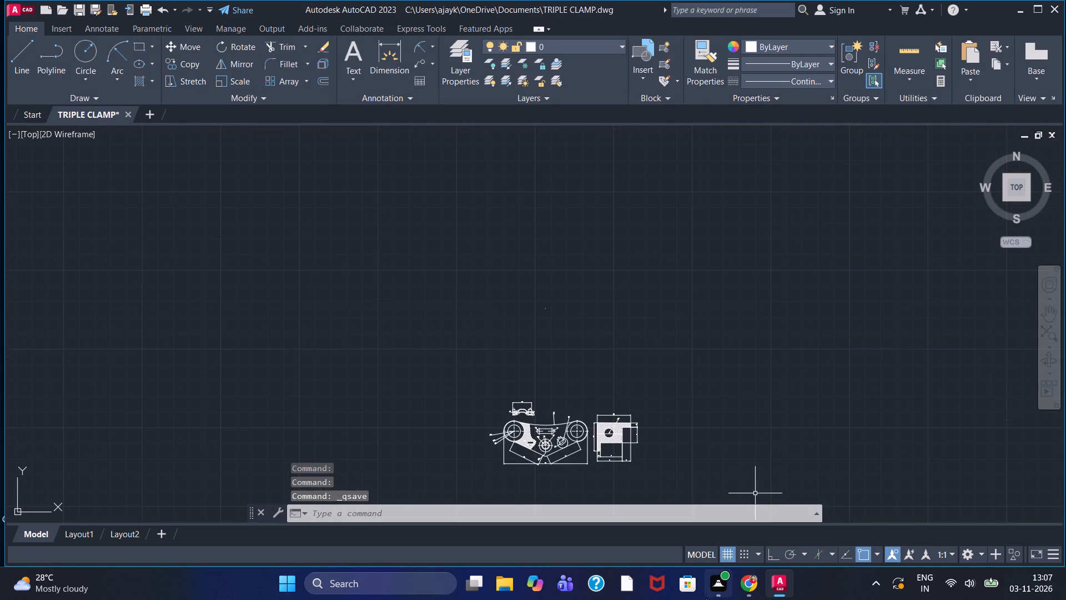